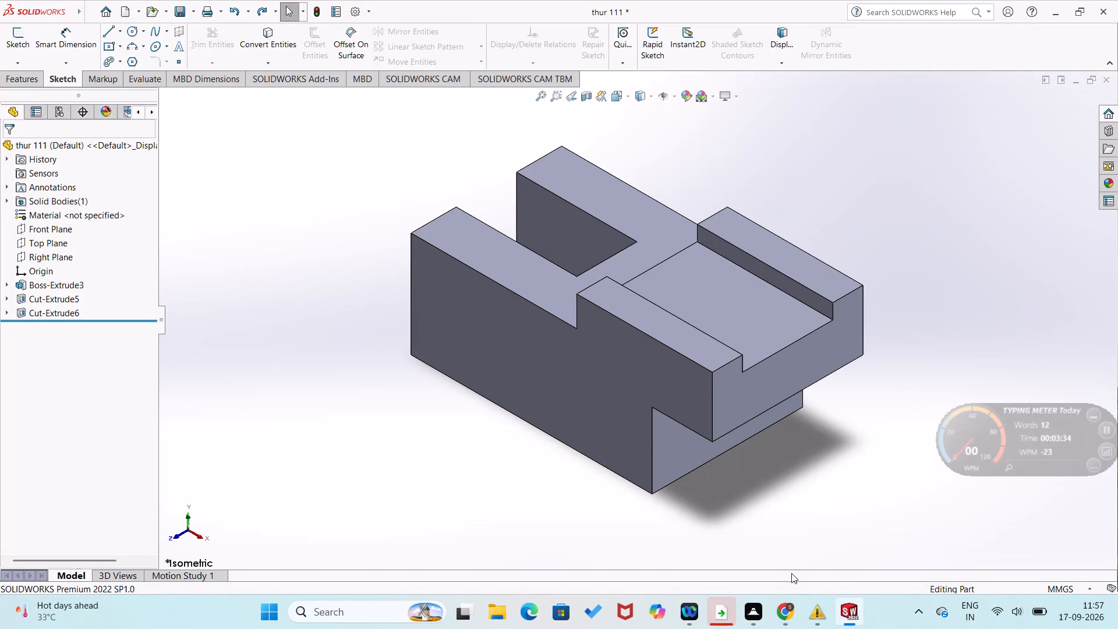
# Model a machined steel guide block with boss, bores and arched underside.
# Close the thur 111 part document.
pyautogui.moveTo(791, 575); pyautogui.dragTo(747, 598, button='right')
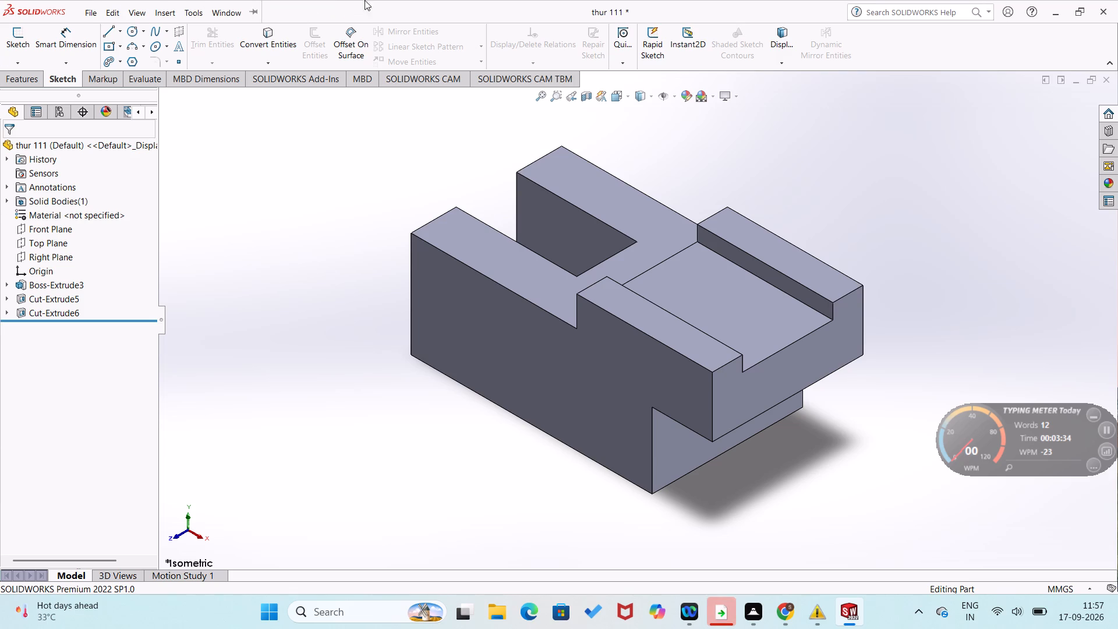
pyautogui.click(1106, 76)
pyautogui.click(505, 316)
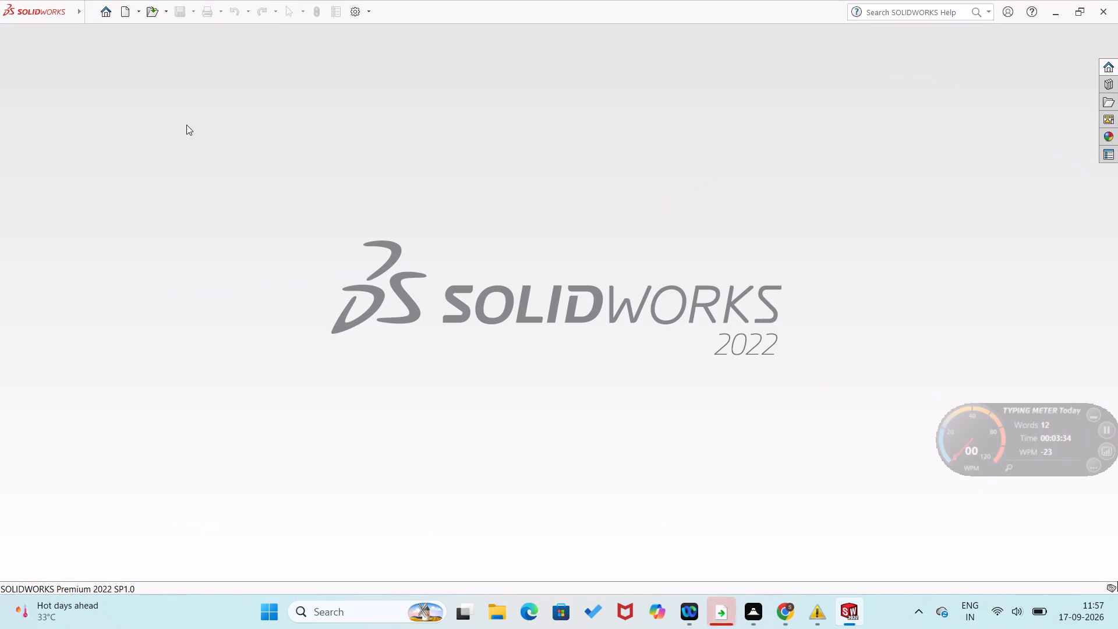
# Create a new part document.
pyautogui.click(111, 13)
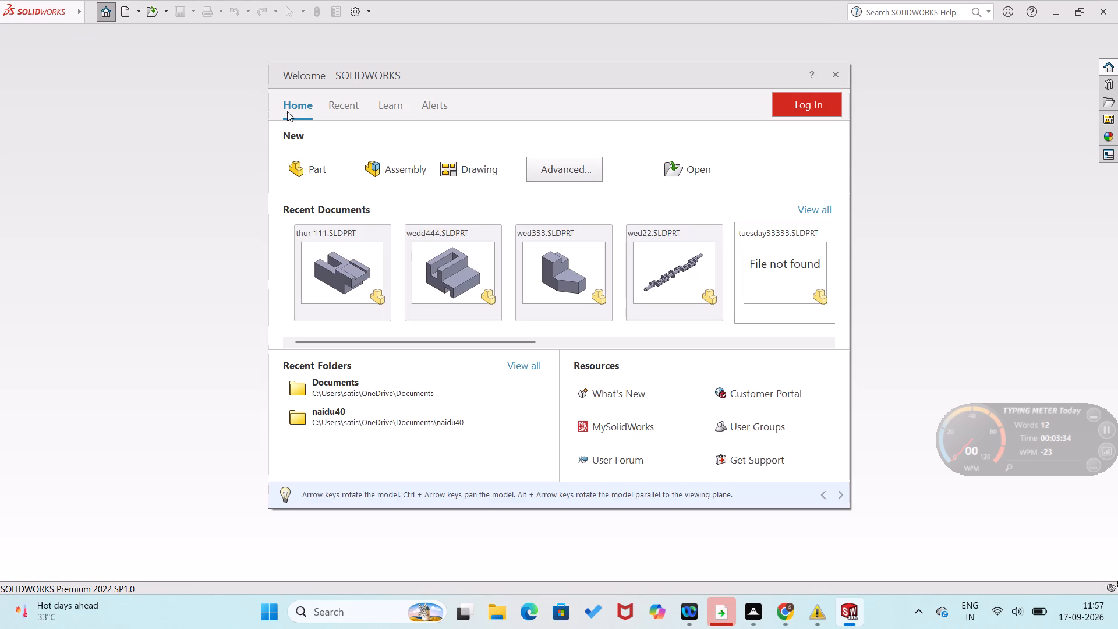
pyautogui.click(317, 169)
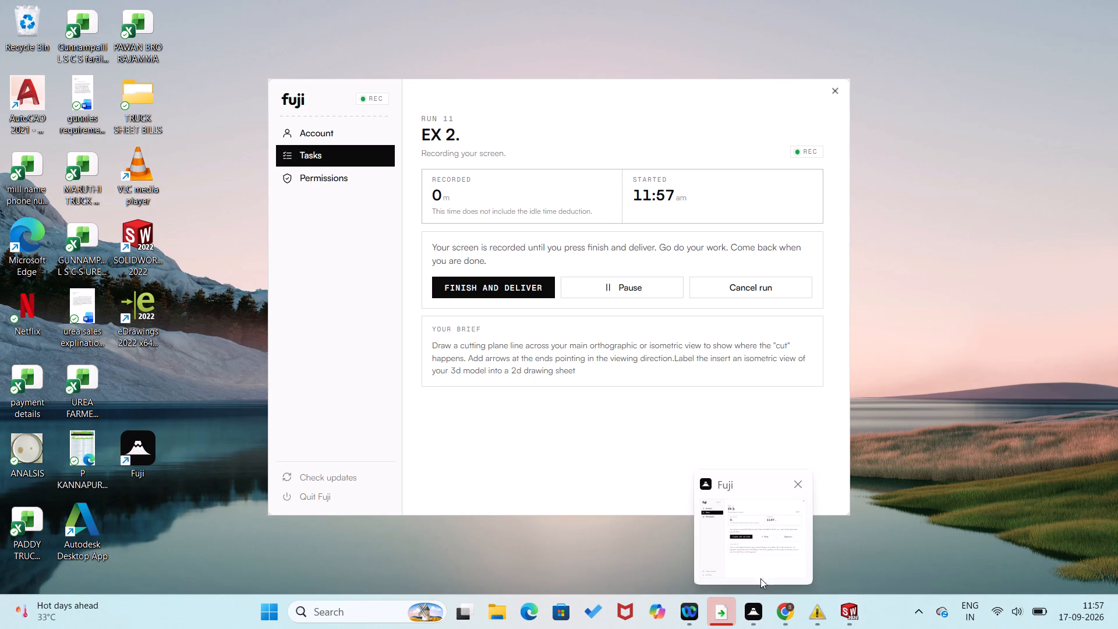
pyautogui.click(443, 324)
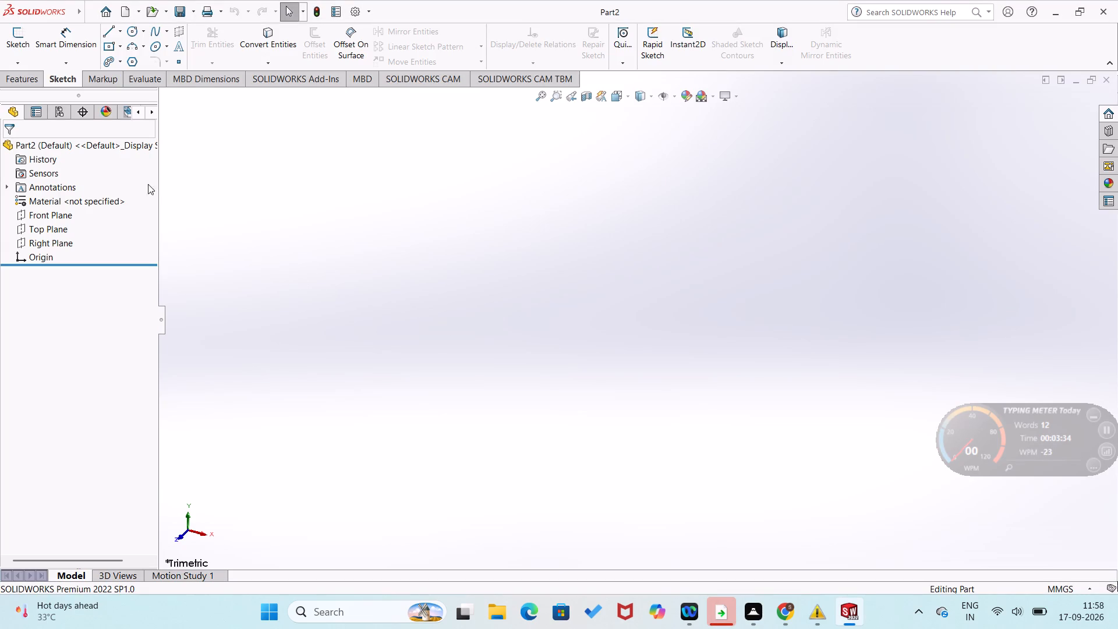
# Start a sketch on the Front Plane.
pyautogui.click(41, 214)
pyautogui.click(49, 195)
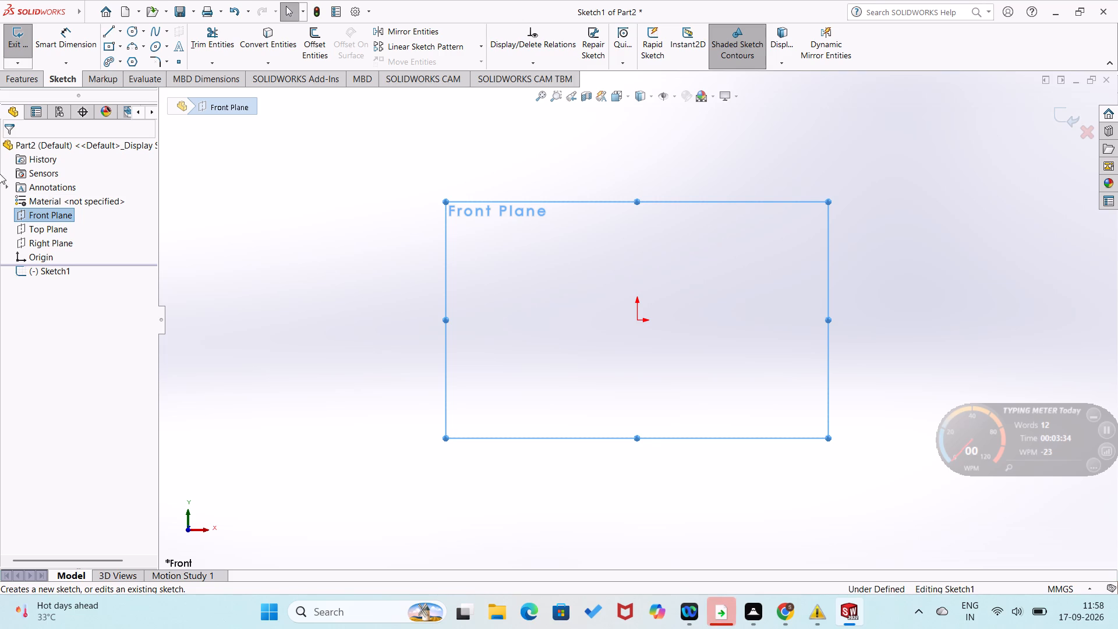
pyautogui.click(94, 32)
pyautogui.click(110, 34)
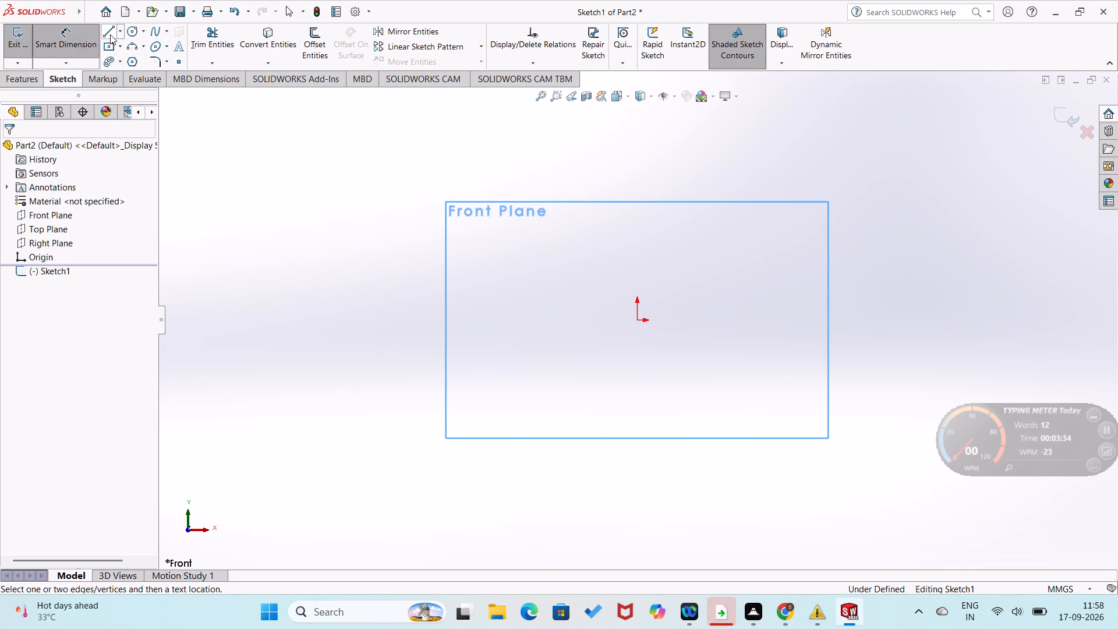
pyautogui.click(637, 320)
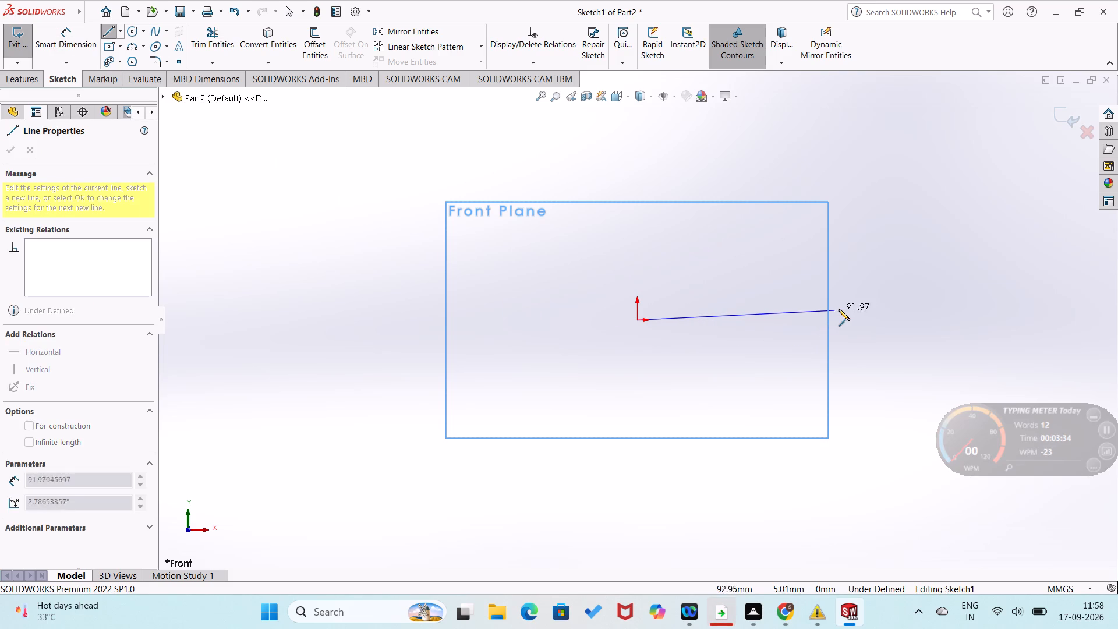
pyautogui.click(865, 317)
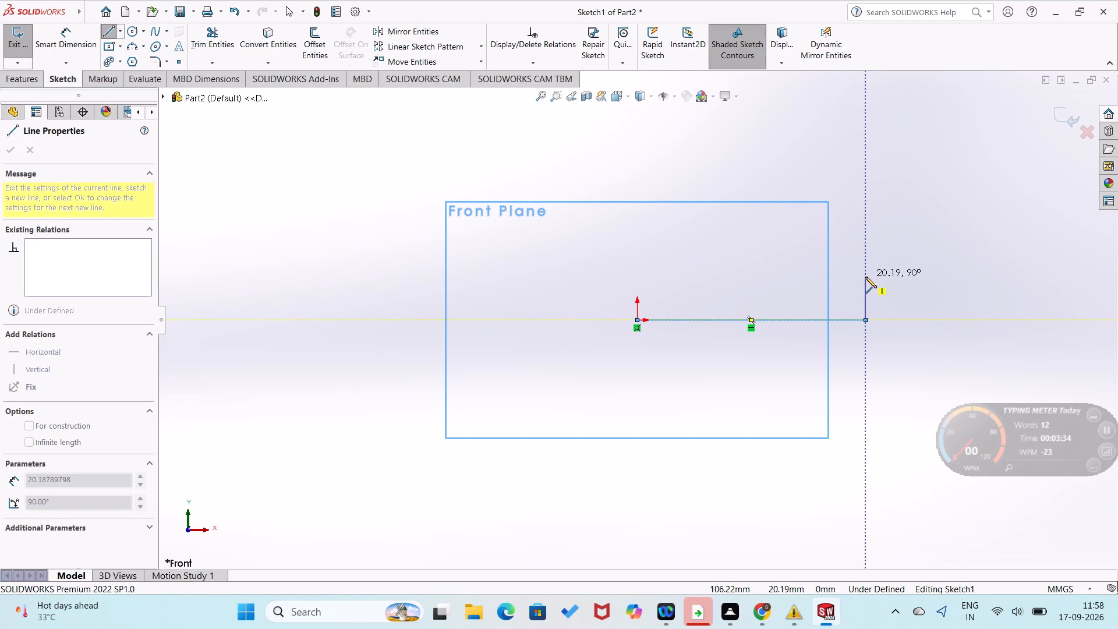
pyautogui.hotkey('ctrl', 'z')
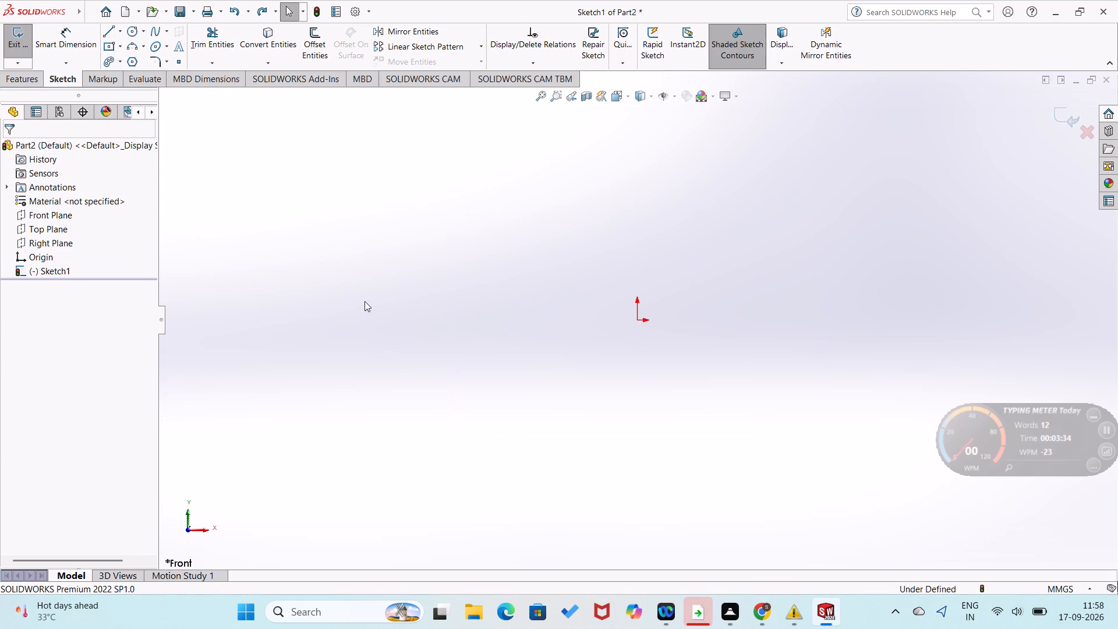
# Sketch a closed five-line profile from the origin, about 114 mm long and 50 mm high, with a sloped upper-left edge down to about 23 mm.
pyautogui.click(112, 37)
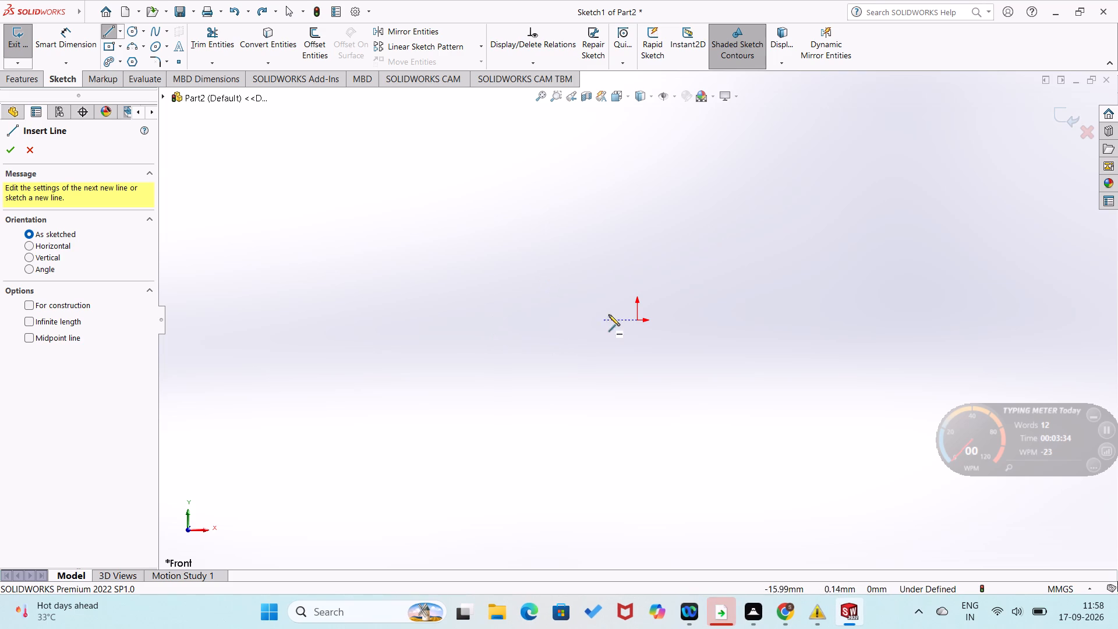
pyautogui.click(638, 319)
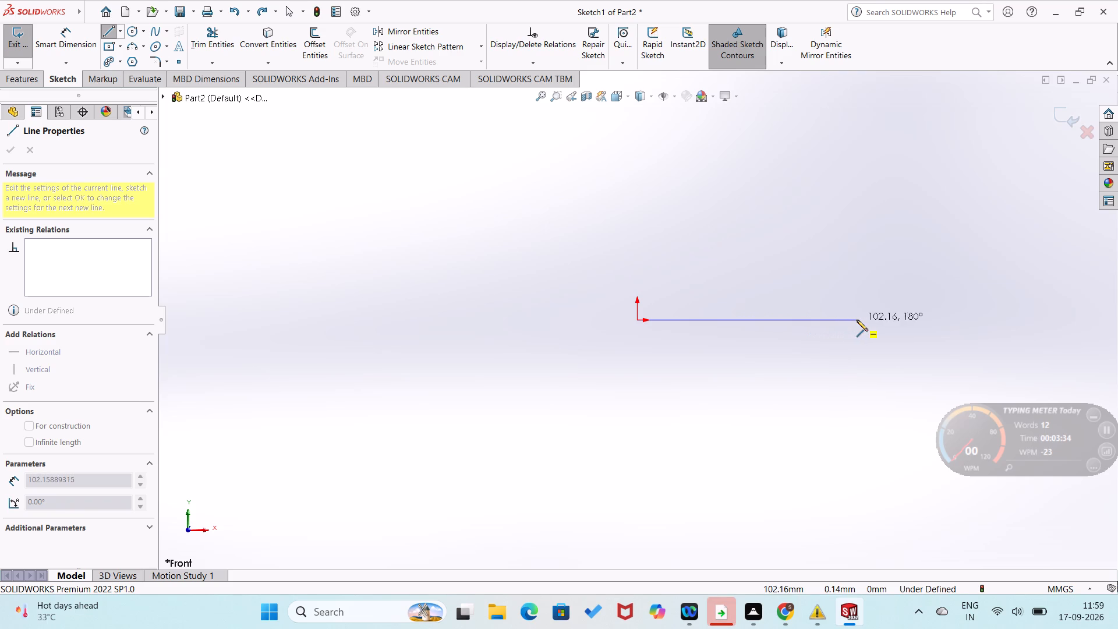
pyautogui.click(883, 320)
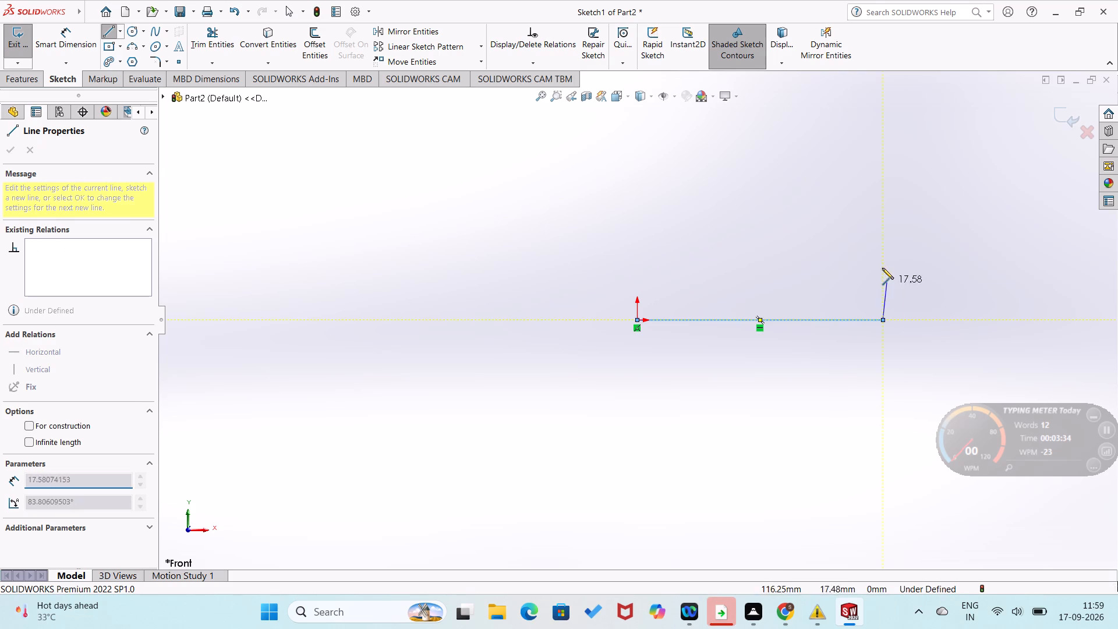
pyautogui.click(885, 213)
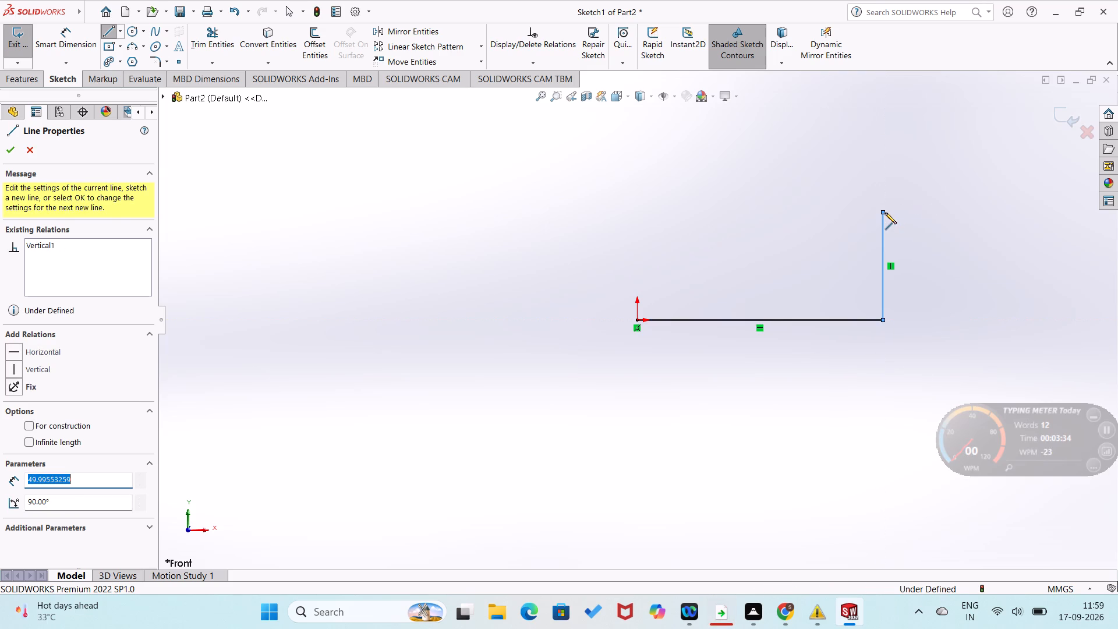
pyautogui.click(746, 215)
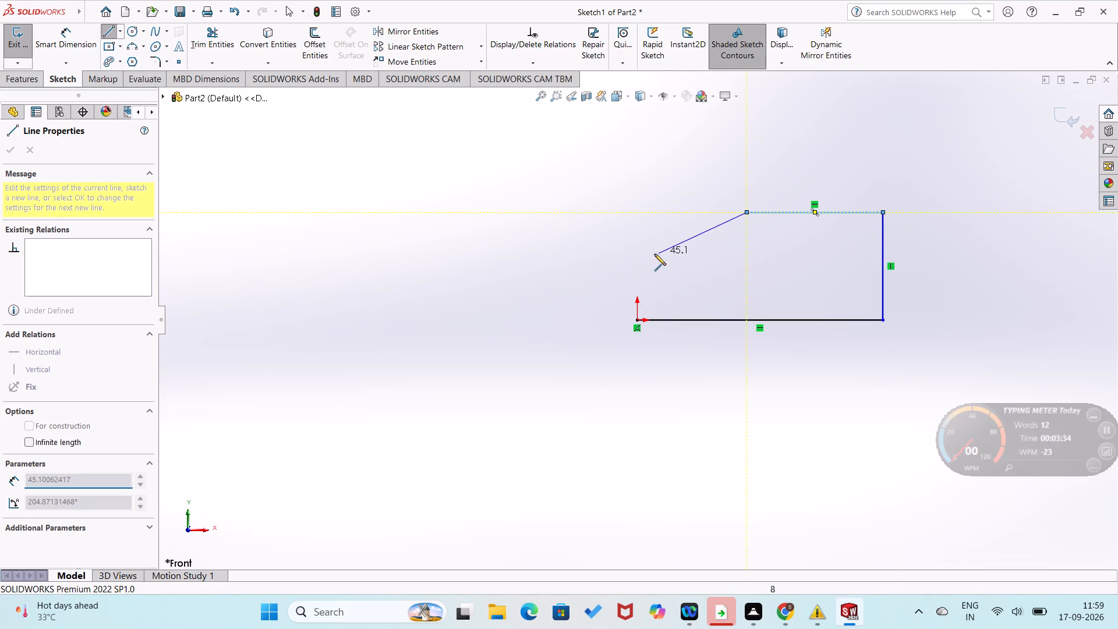
pyautogui.click(635, 271)
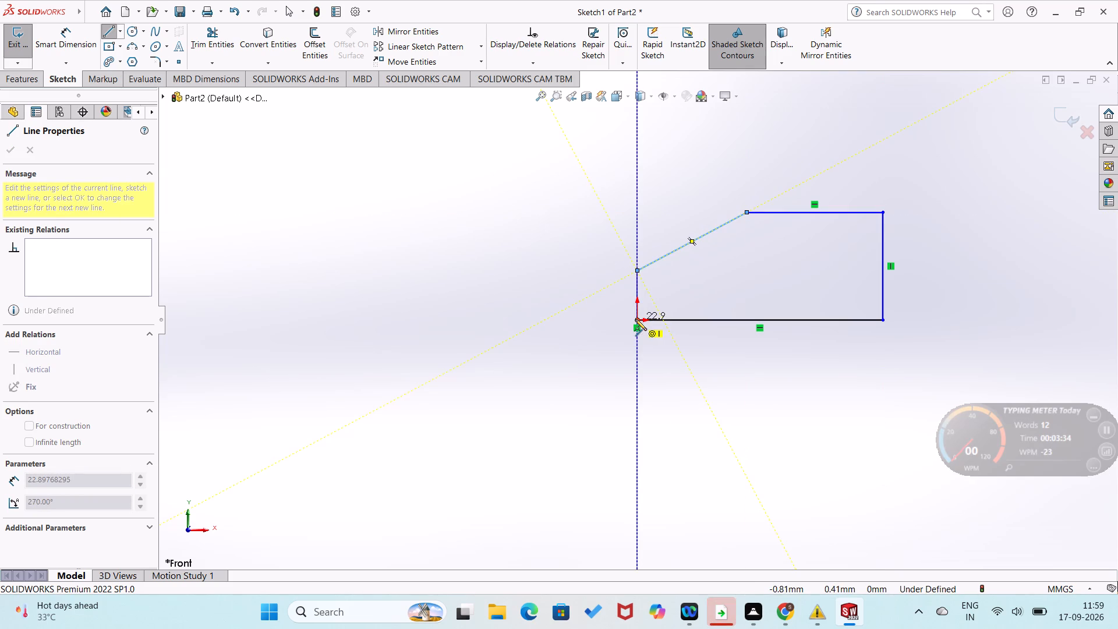
pyautogui.click(635, 319)
pyautogui.rightClick(625, 328)
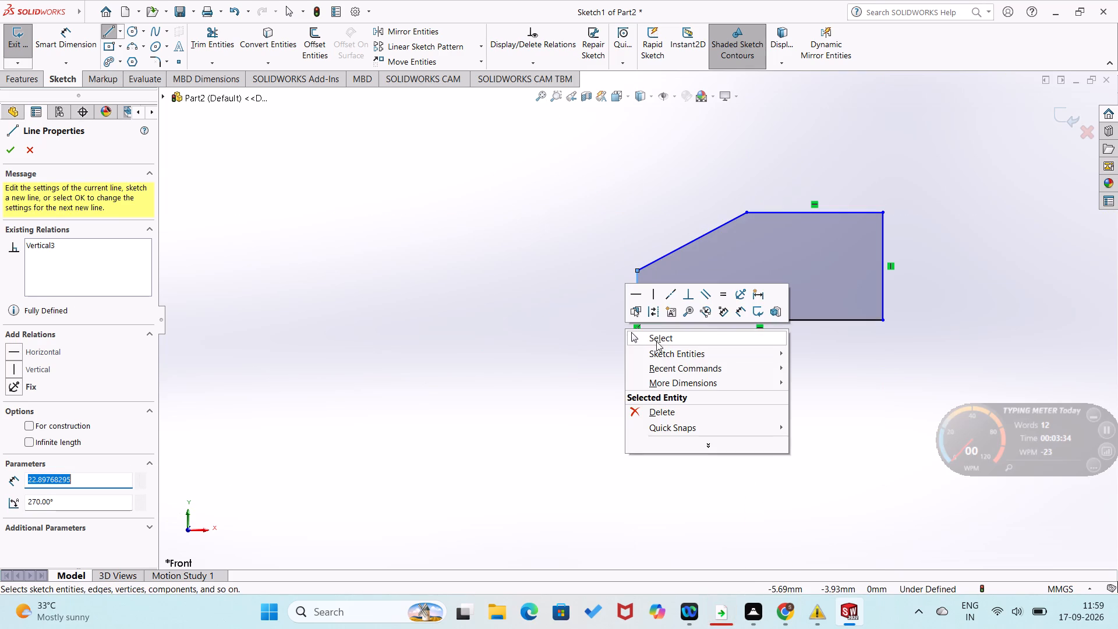
pyautogui.click(656, 341)
# Dimension the profile's height from the slope's upper corner to the base line as 28 mm.
pyautogui.moveTo(507, 372); pyautogui.dragTo(526, 247, button='right')
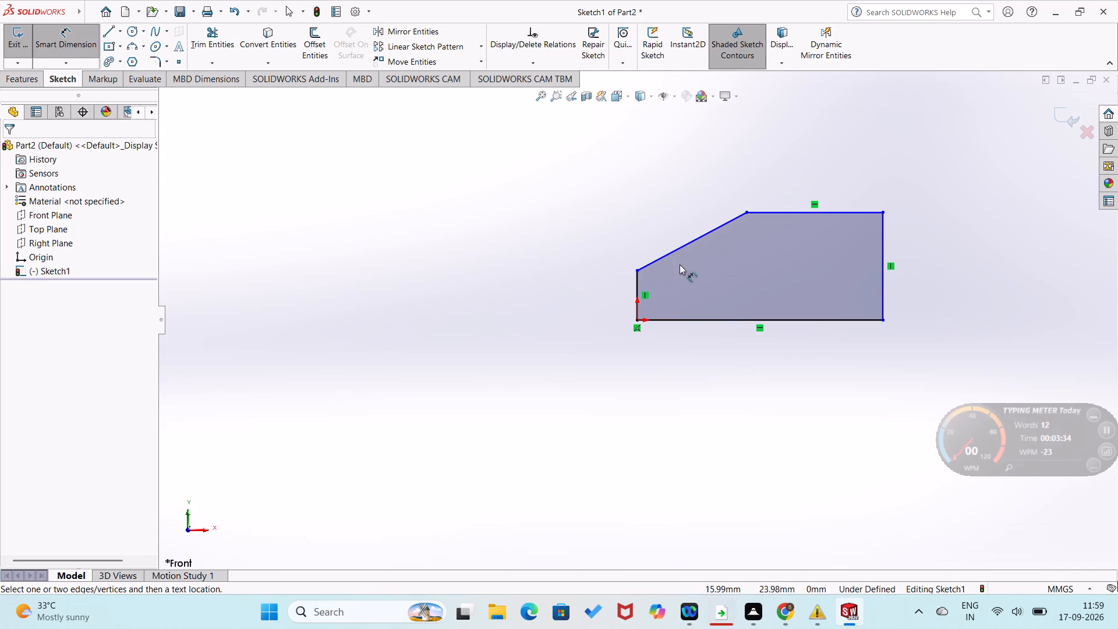
pyautogui.click(748, 212)
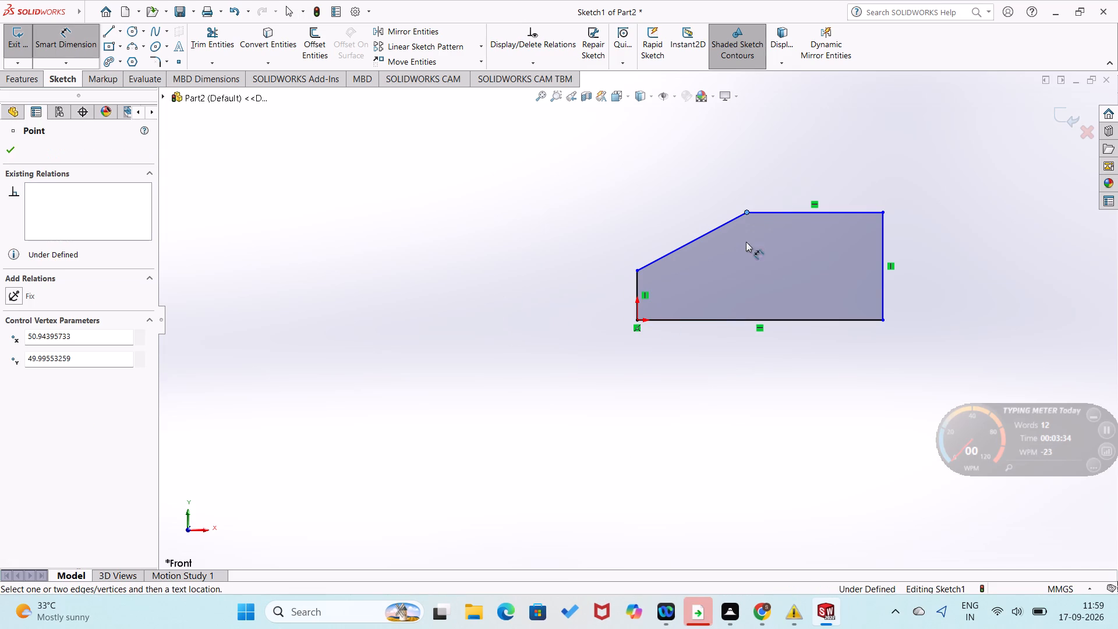
pyautogui.click(732, 317)
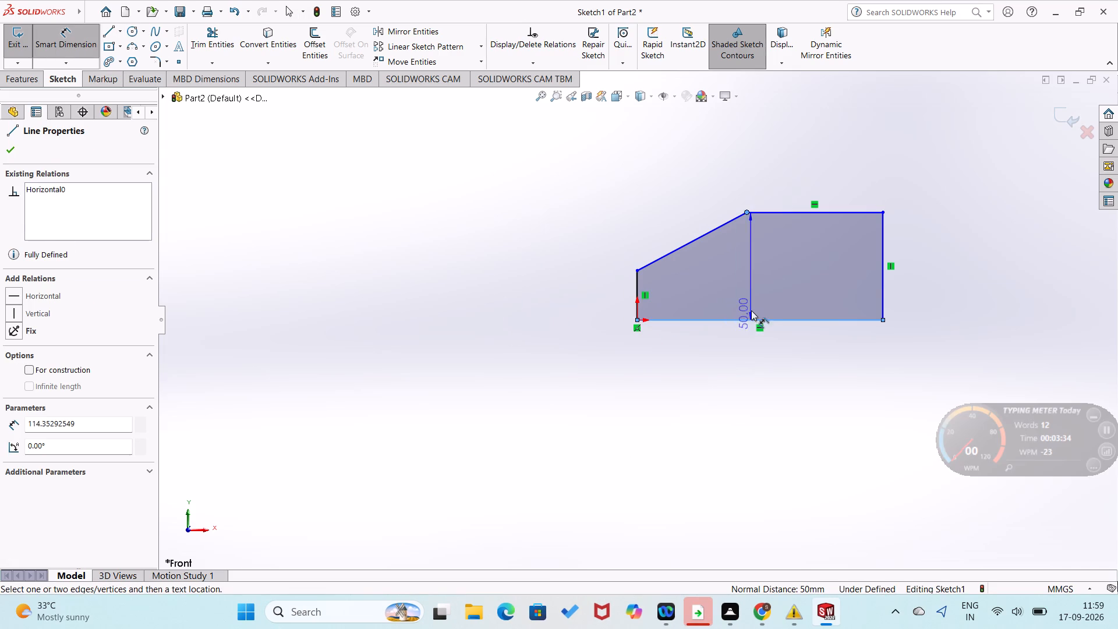
pyautogui.click(750, 293)
pyautogui.write('28')
pyautogui.press('Return')
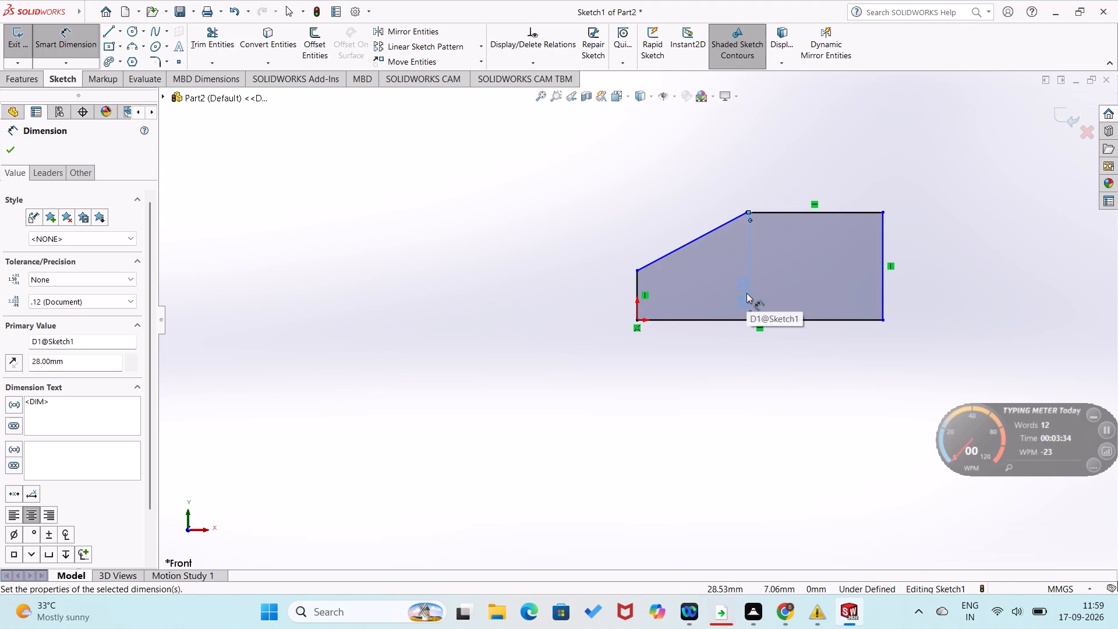
pyautogui.click(883, 263)
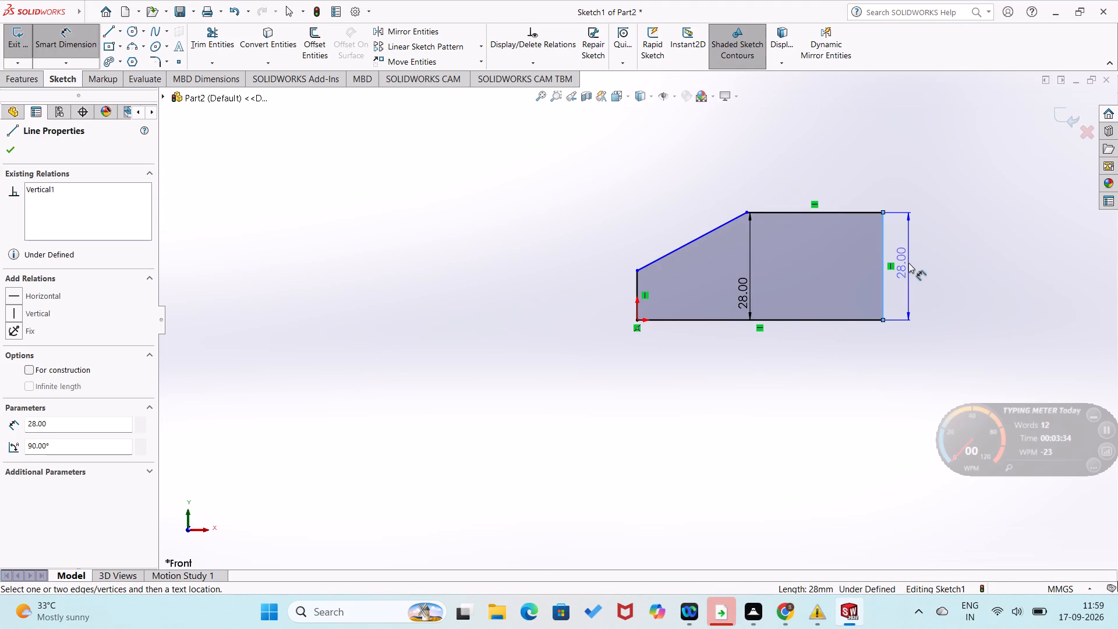
pyautogui.press('Escape')
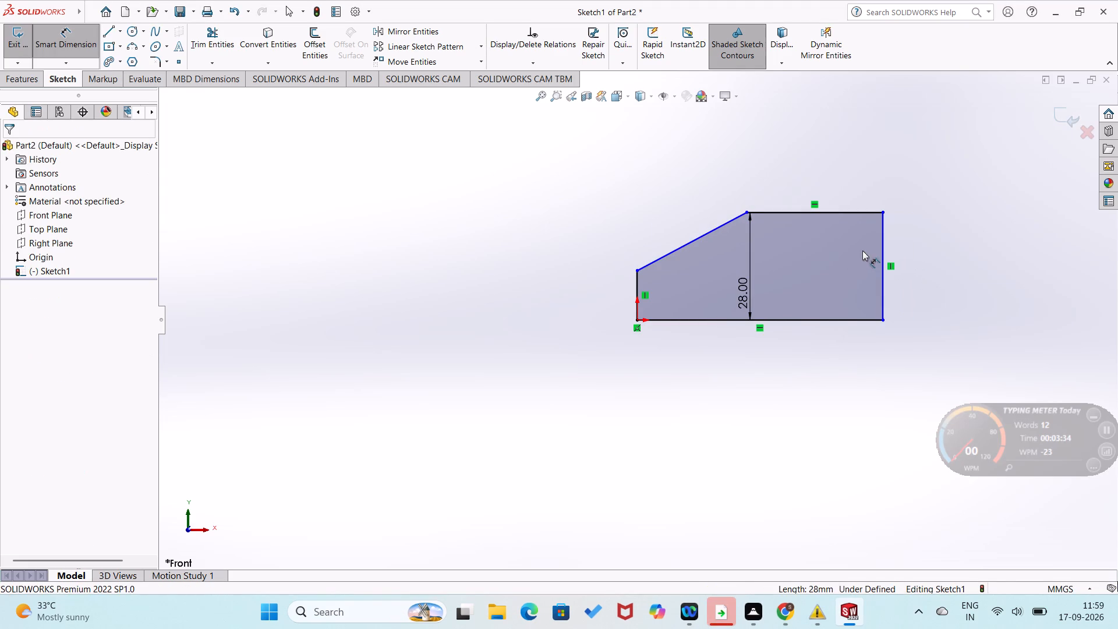
# Dimension the profile's horizontal lines, with the top edge at 40 mm and the base at 74 mm.
pyautogui.click(838, 213)
pyautogui.click(839, 194)
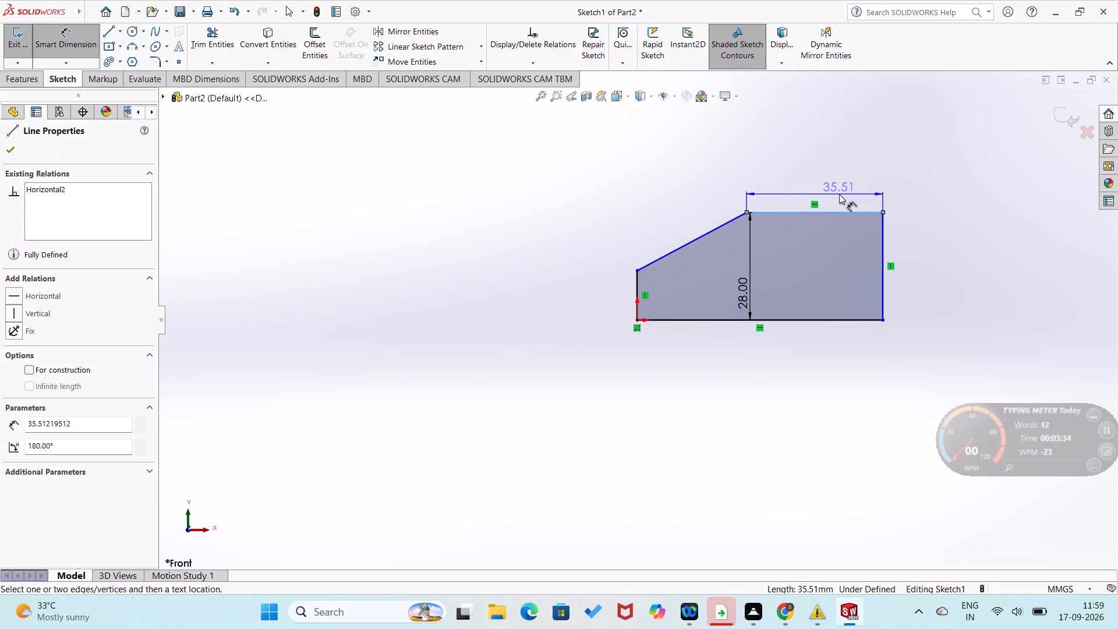
pyautogui.write('40')
pyautogui.press('Return')
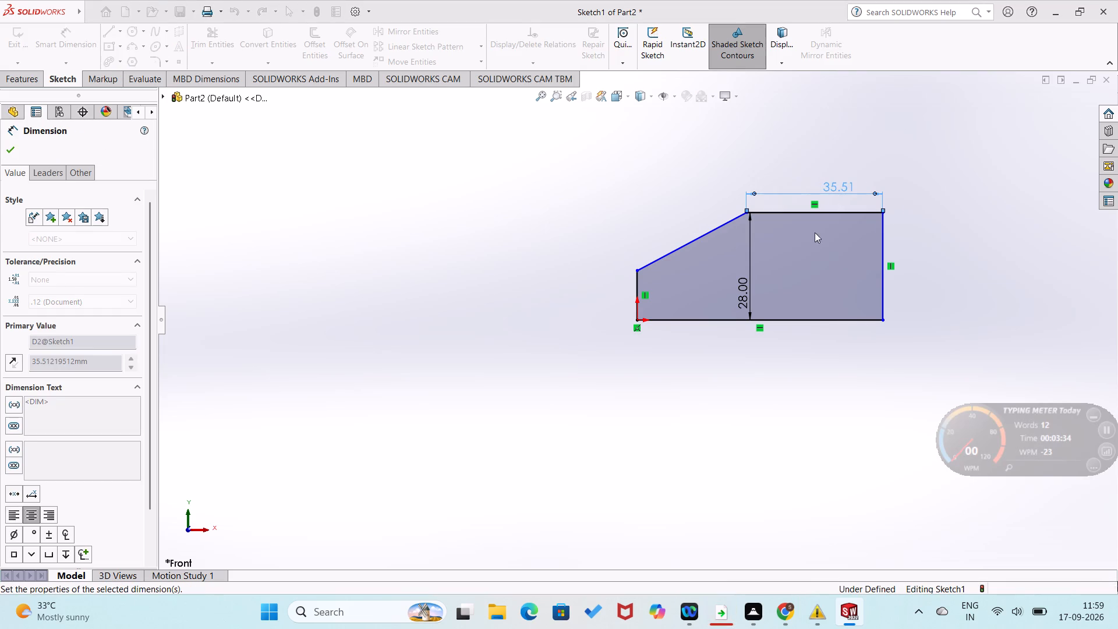
pyautogui.click(797, 317)
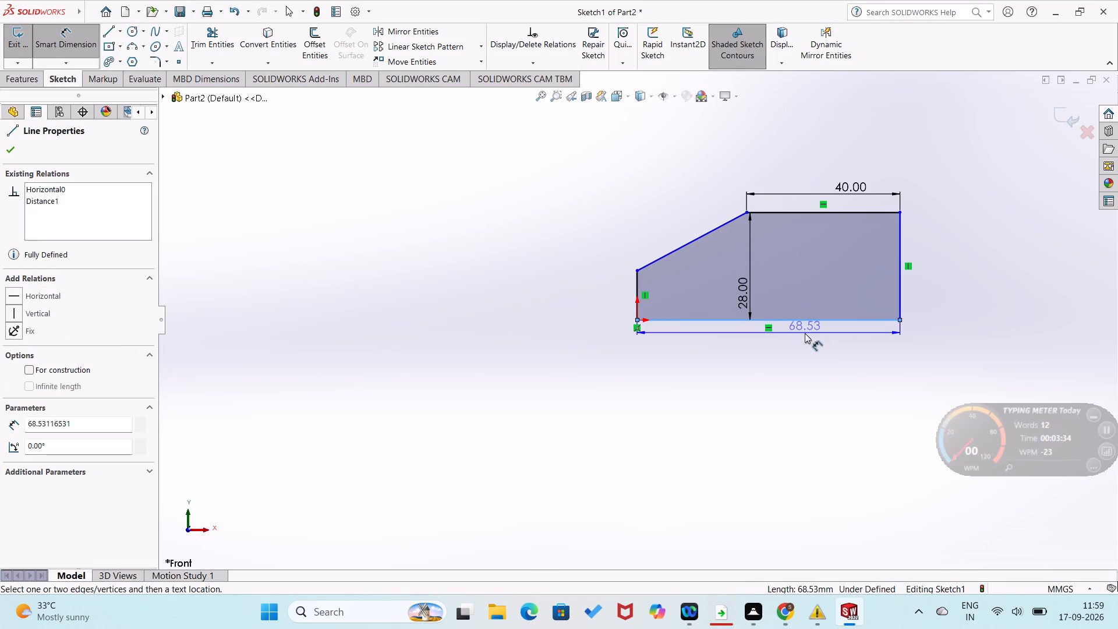
pyautogui.click(806, 340)
pyautogui.write('74')
pyautogui.press('Return')
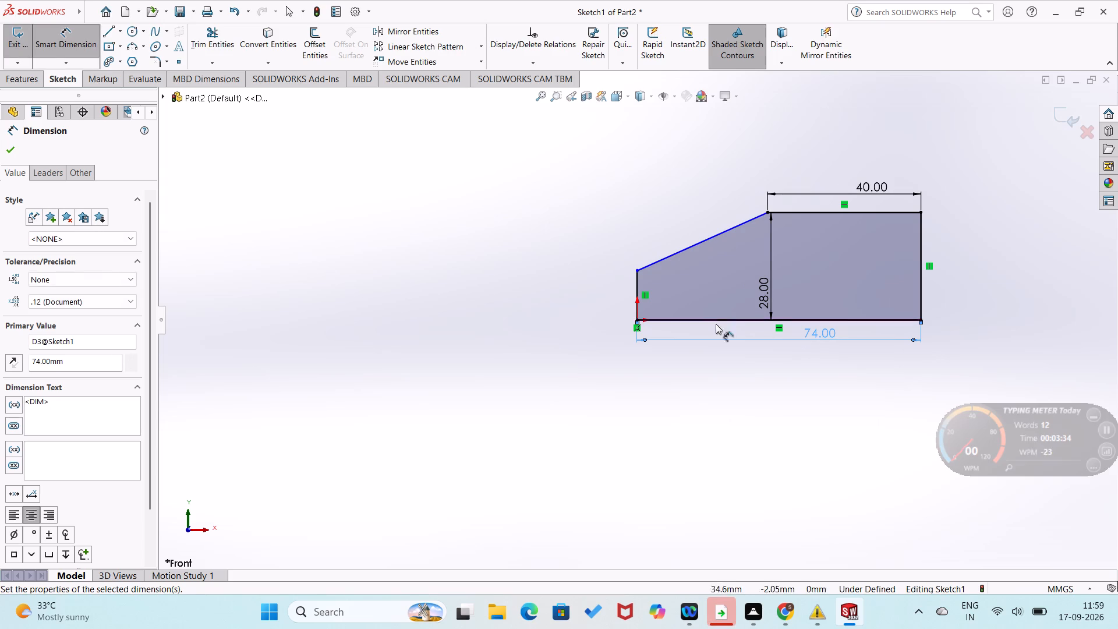
# Dimension the short vertical edge at the origin as 20 mm.
pyautogui.click(638, 289)
pyautogui.click(619, 294)
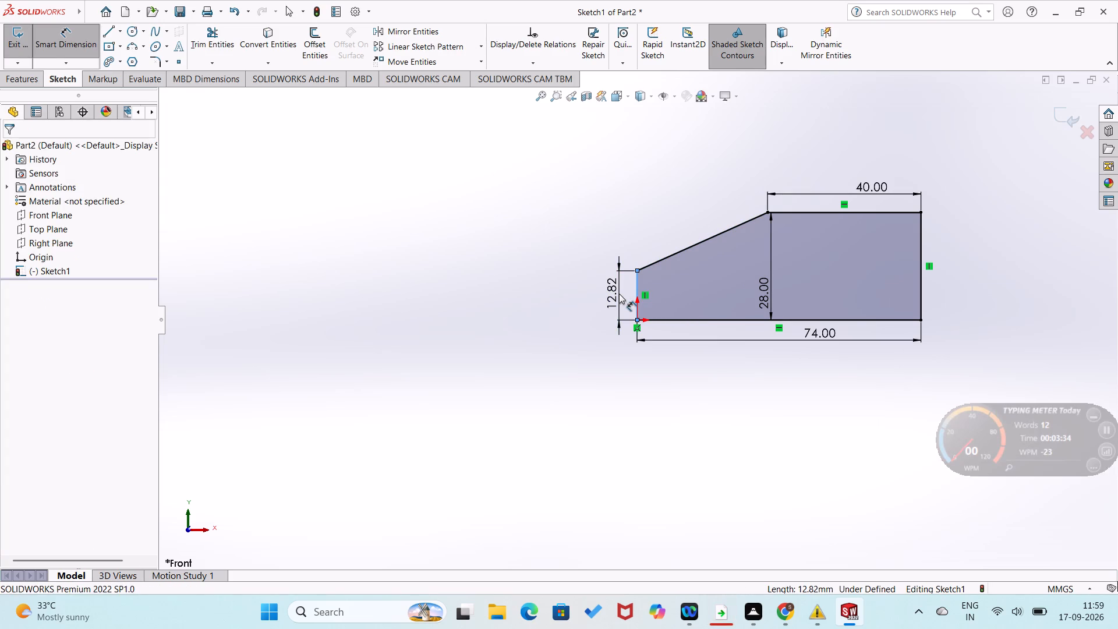
pyautogui.press('0')
pyautogui.press('BackSpace')
pyautogui.press('2')
pyautogui.press('0')
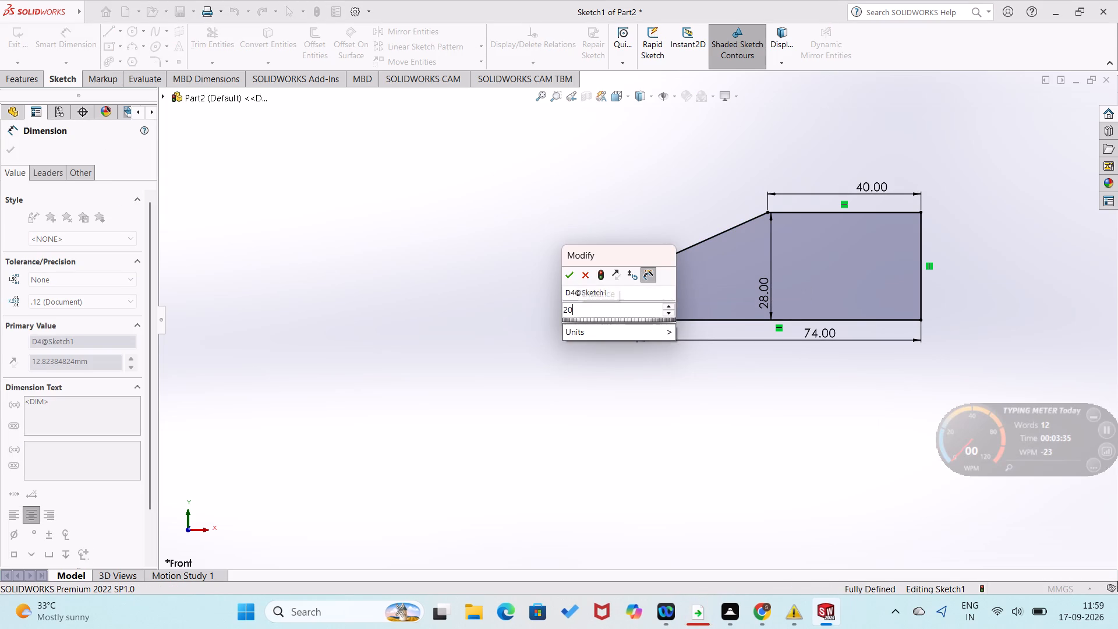
pyautogui.press('Return')
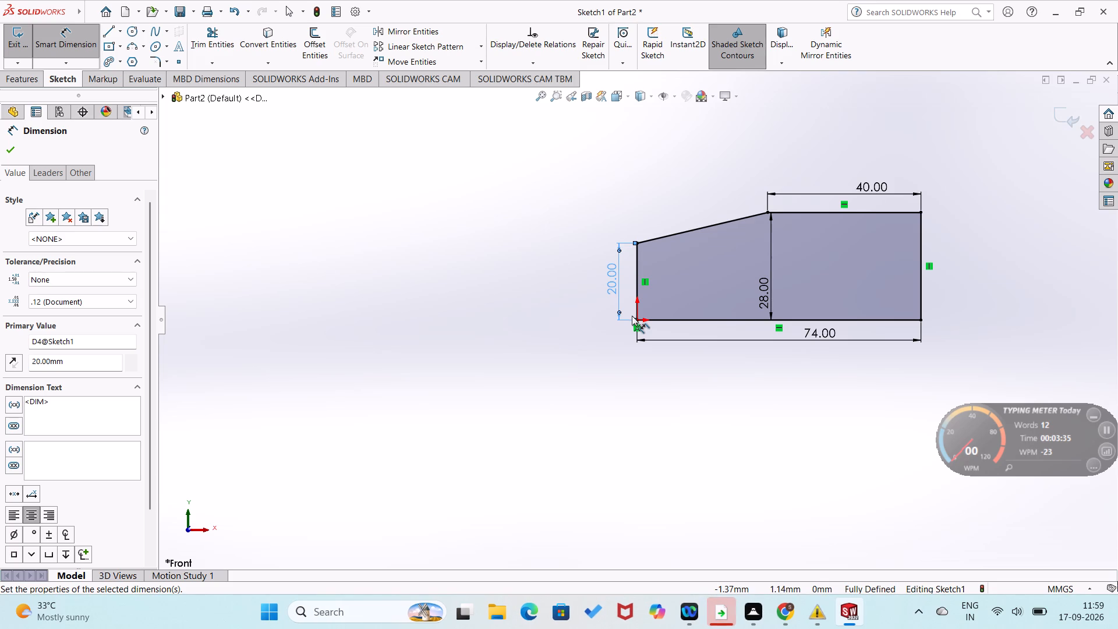
# Extrude the profile as a blind boss with a depth of 42 mm.
pyautogui.click(30, 86)
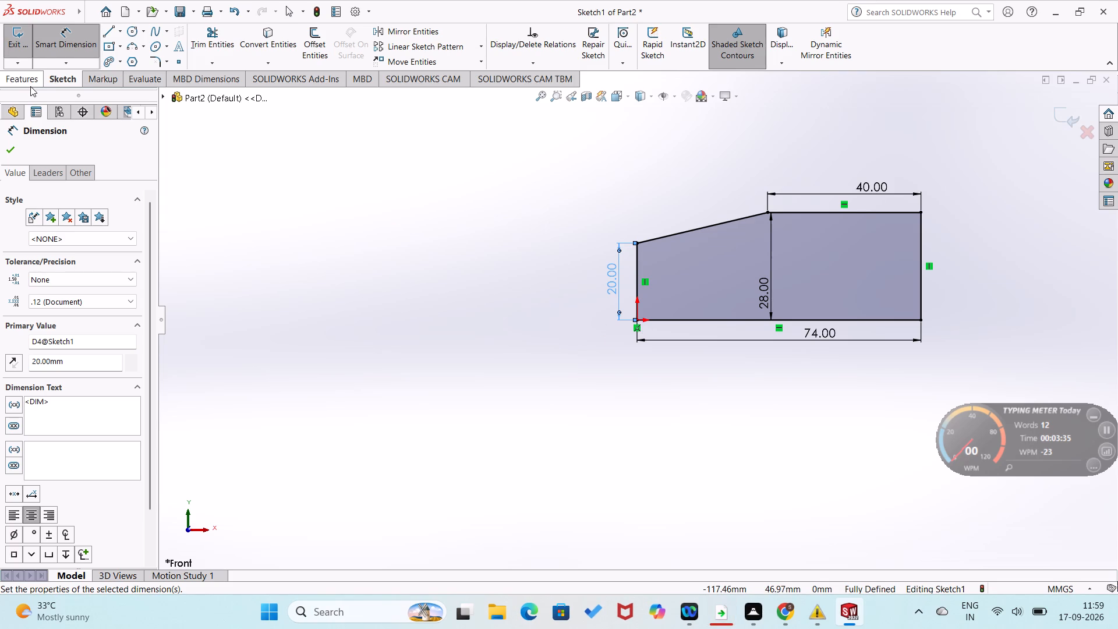
pyautogui.click(32, 58)
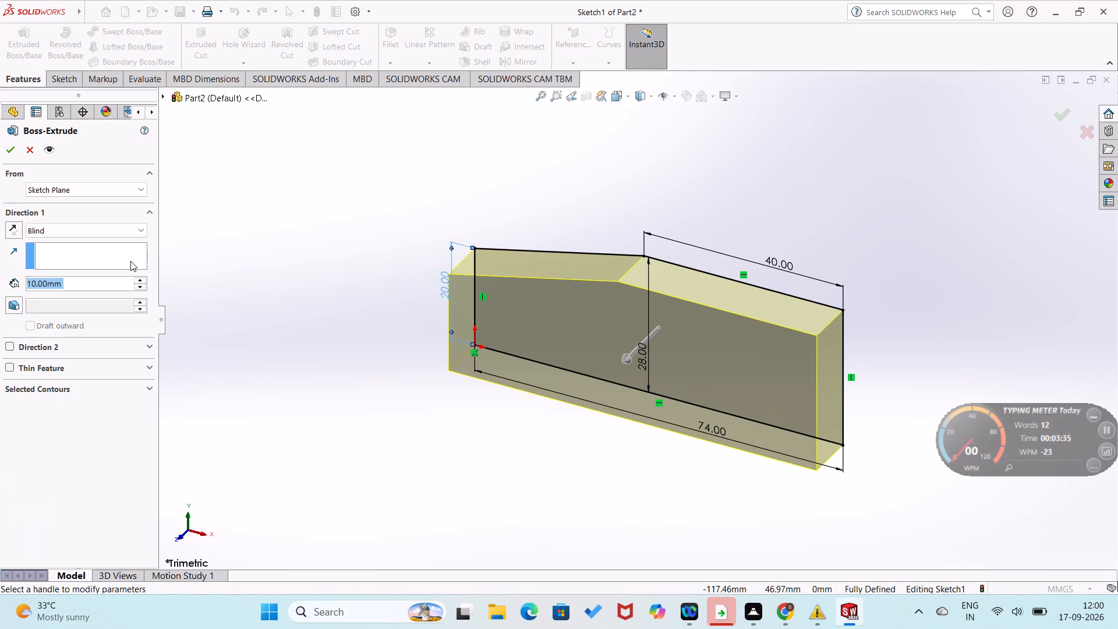
pyautogui.write('42')
pyautogui.press('Return')
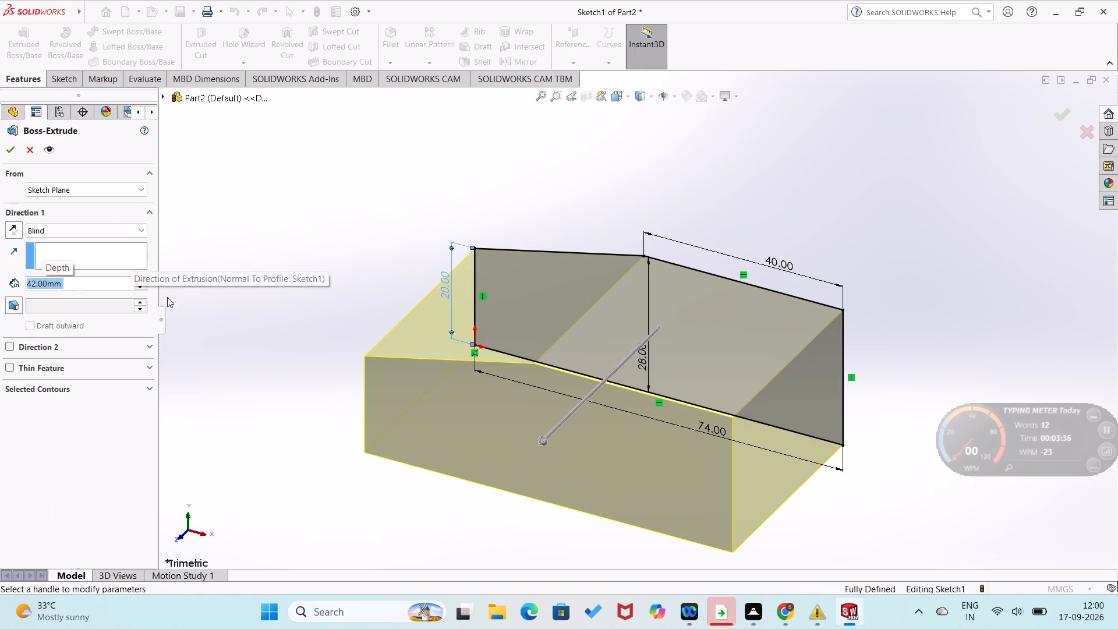
pyautogui.click(279, 326)
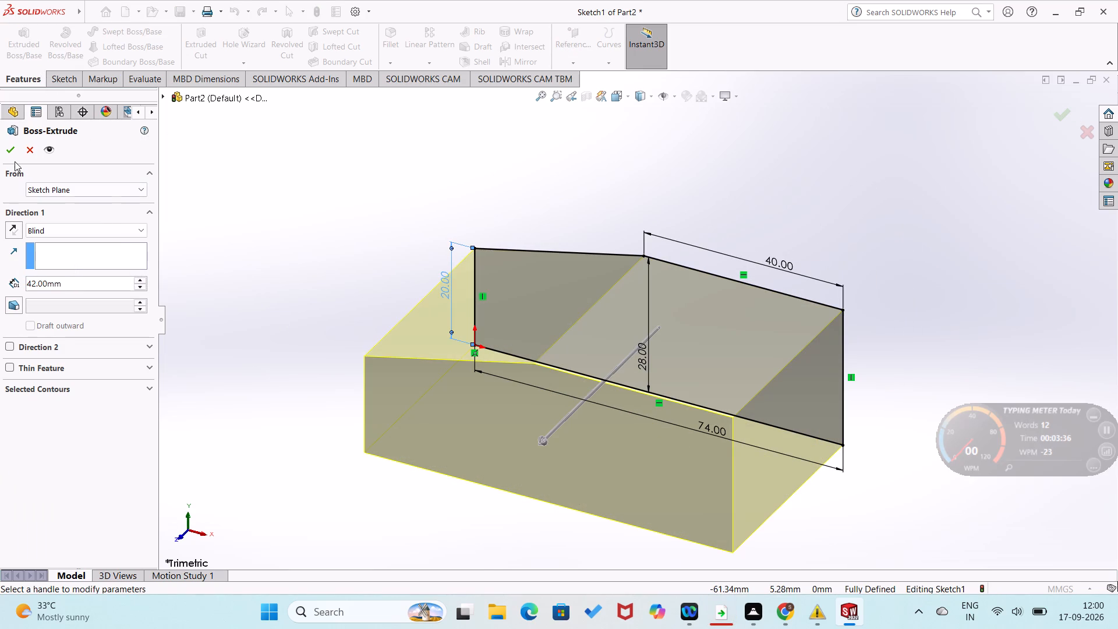
pyautogui.click(10, 149)
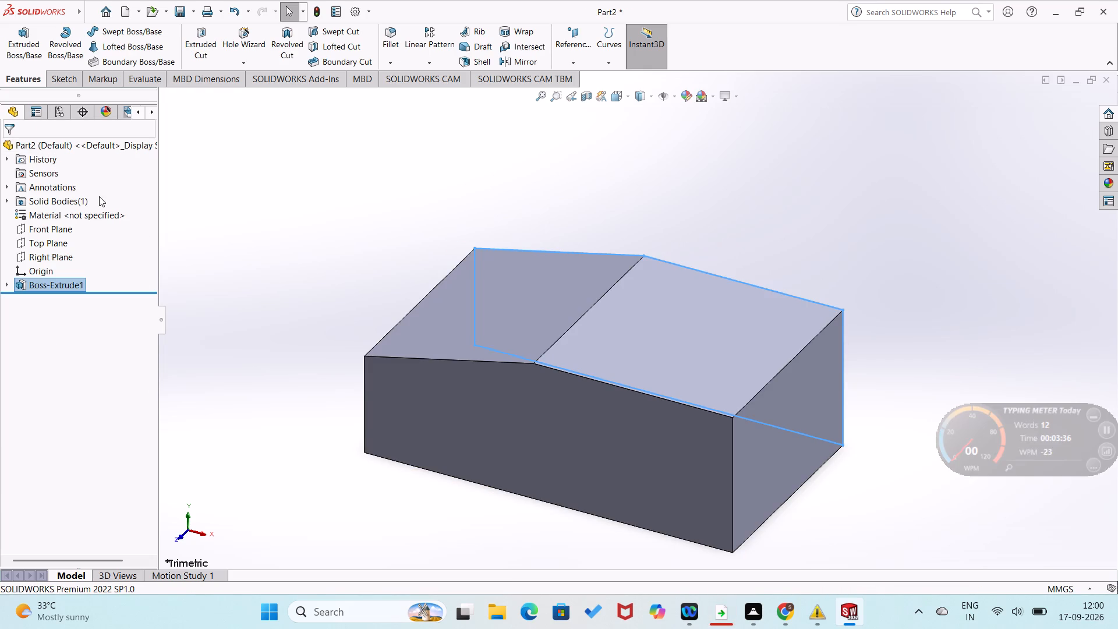
# Sketch a corner rectangle about 32.5 mm by 32 mm on the block's flat top face, inside its edges.
pyautogui.click(247, 309)
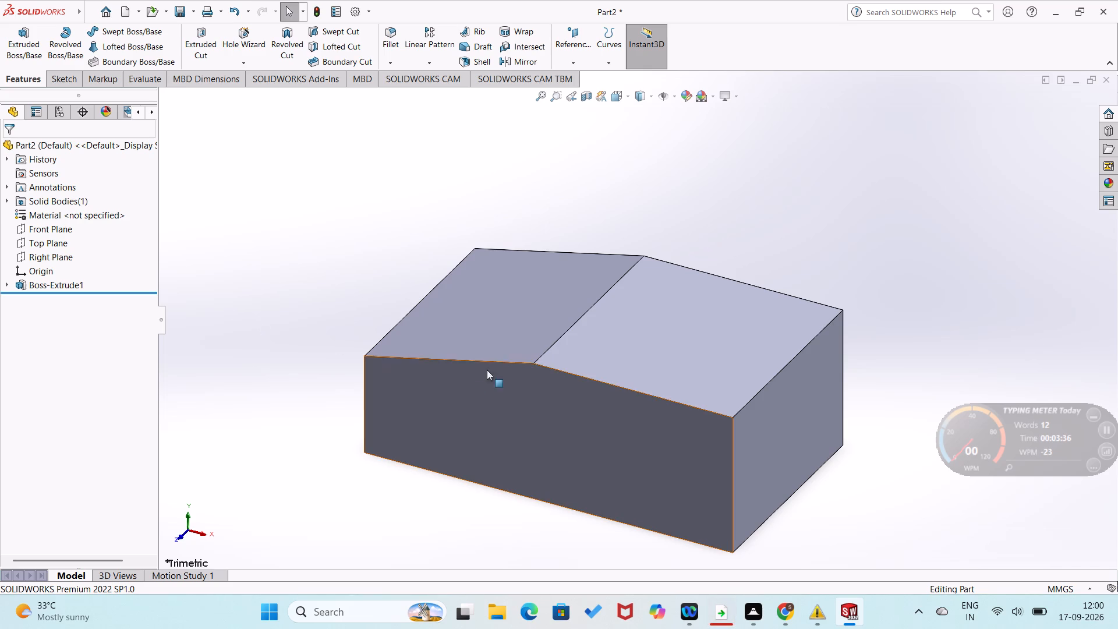
pyautogui.rightClick(625, 345)
pyautogui.click(654, 328)
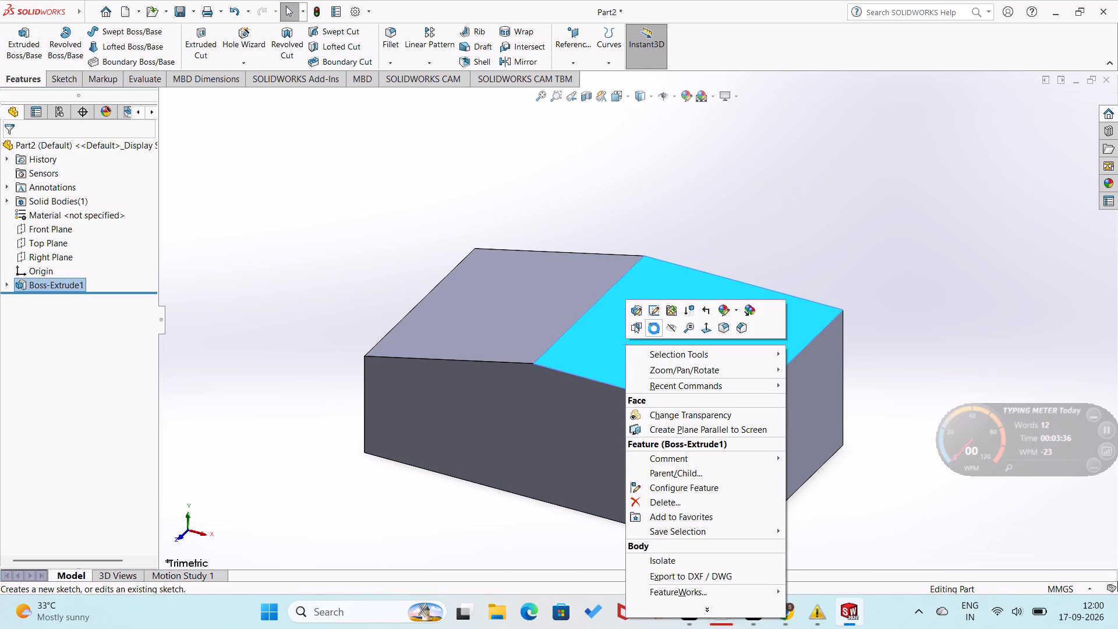
pyautogui.click(254, 340)
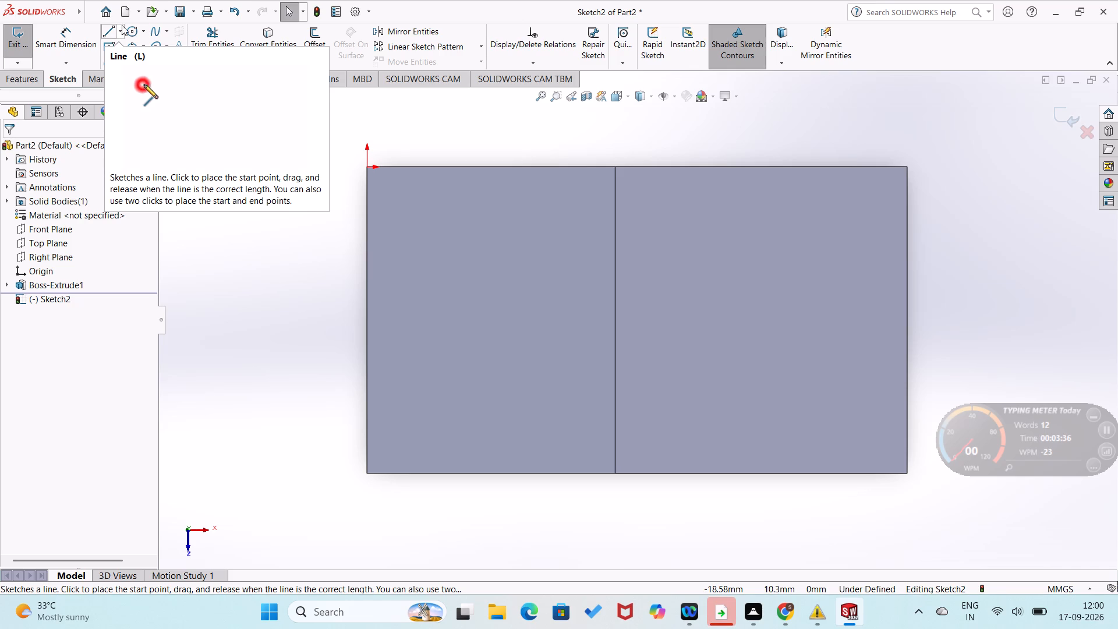
pyautogui.click(112, 43)
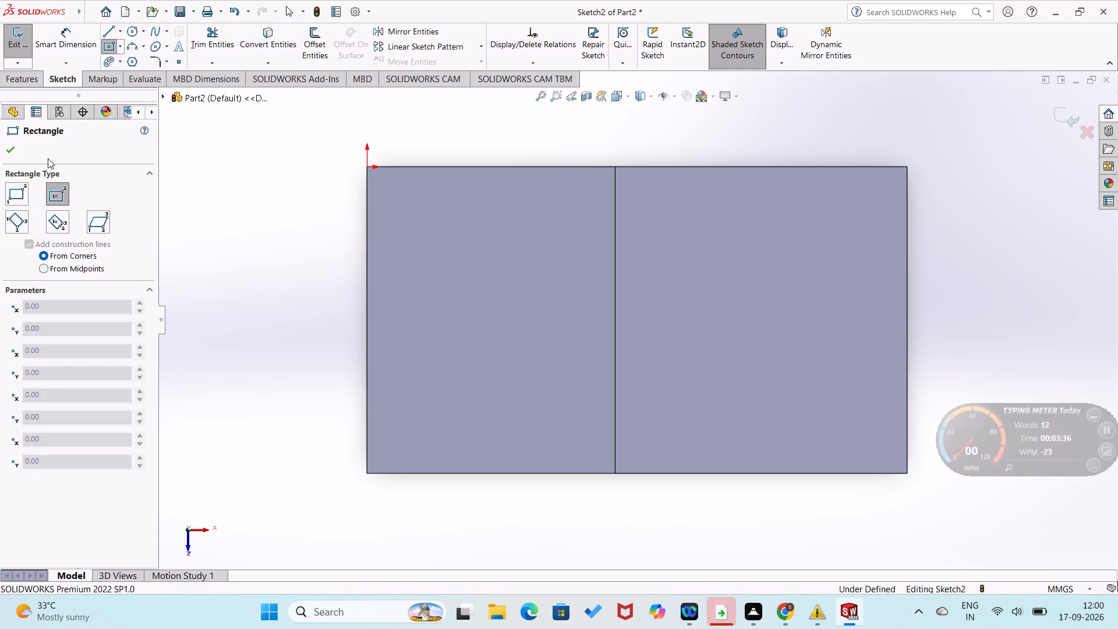
pyautogui.click(15, 192)
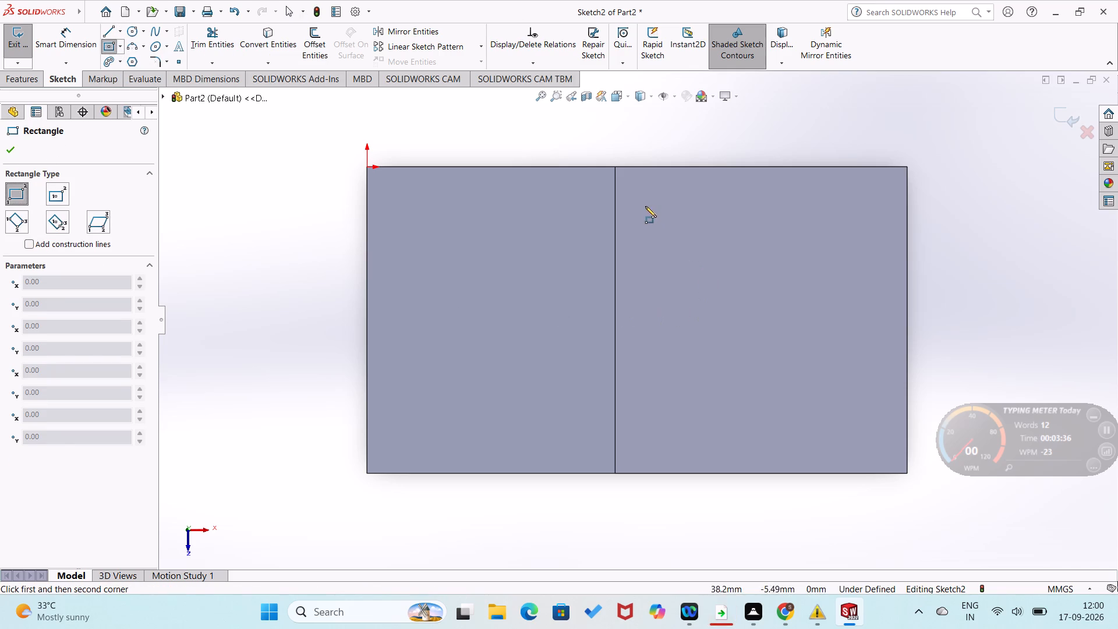
pyautogui.click(643, 203)
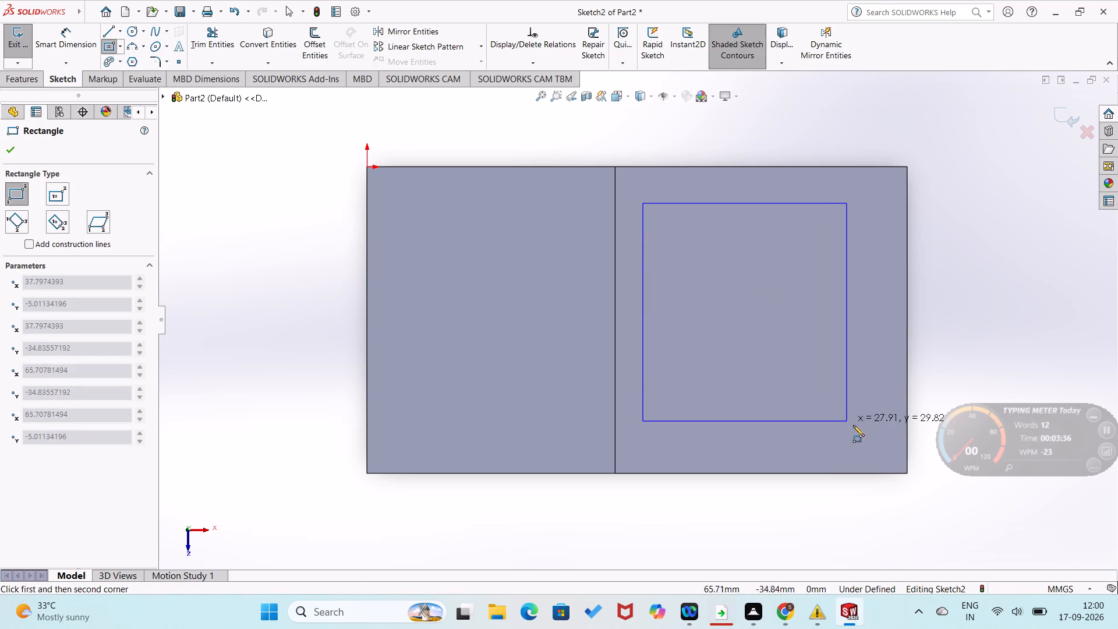
pyautogui.click(880, 438)
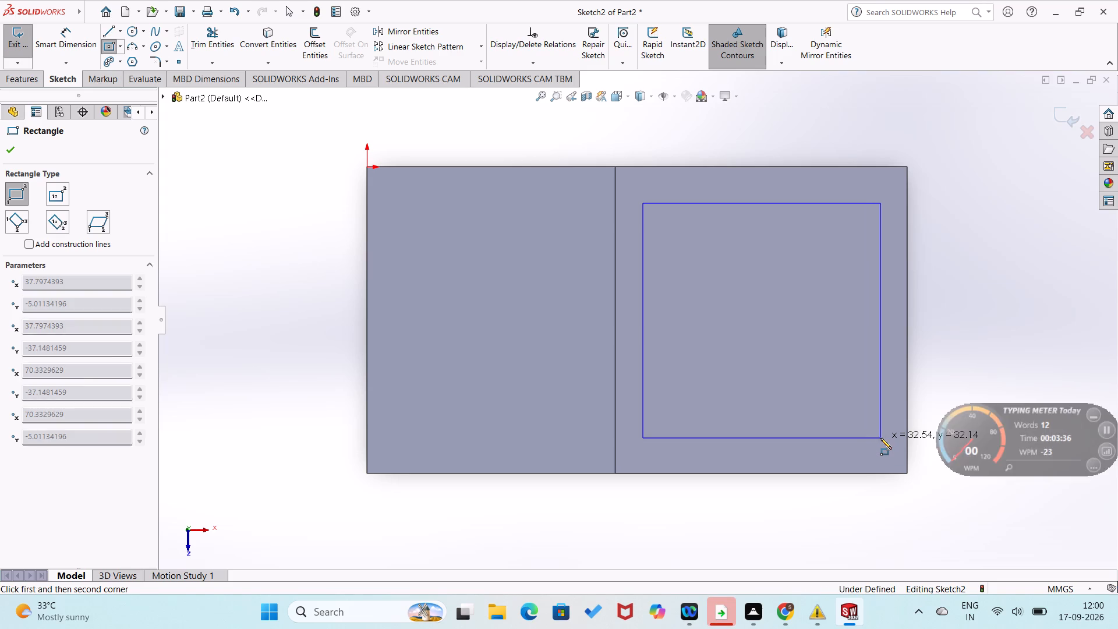
# Dimension the rectangle's side parallel to the slope edge as 30 mm.
pyautogui.moveTo(897, 418); pyautogui.dragTo(892, 360, button='right')
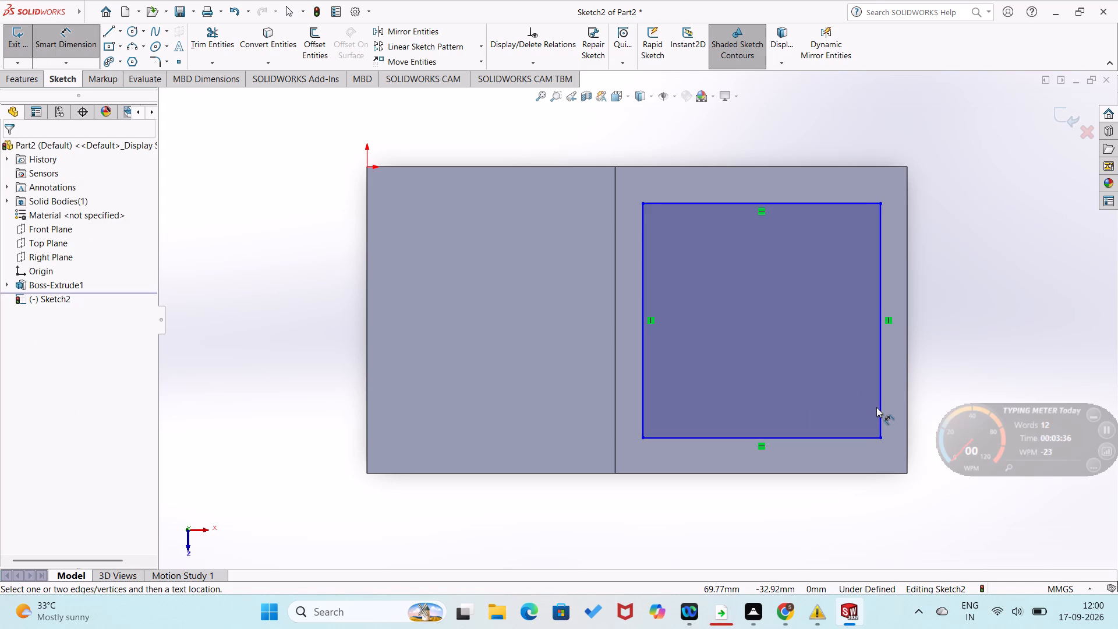
pyautogui.click(876, 407)
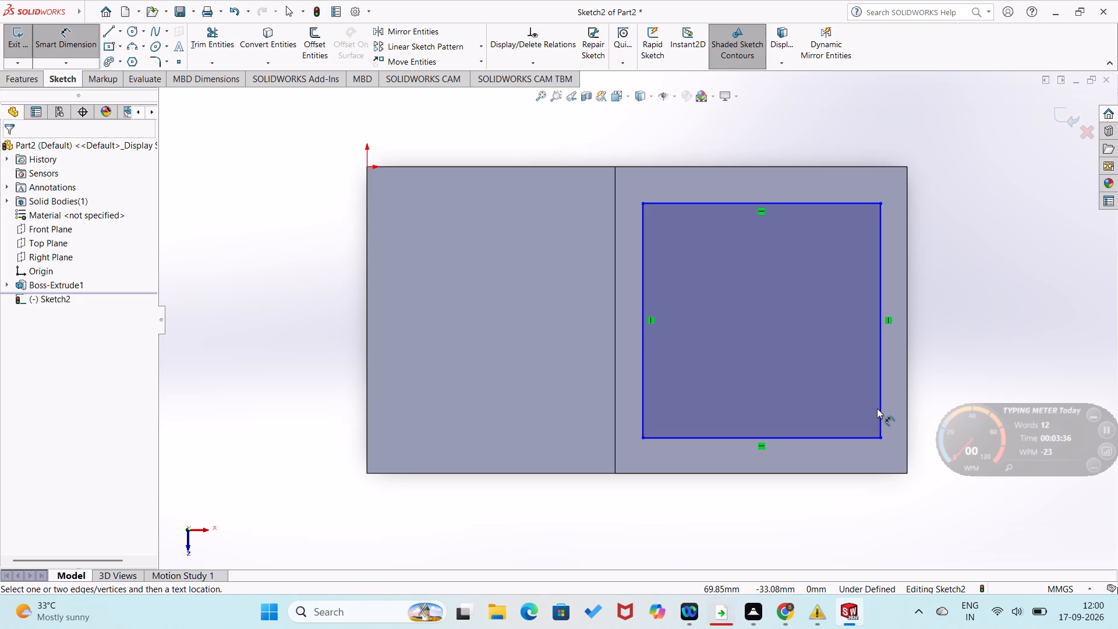
pyautogui.click(878, 408)
pyautogui.click(922, 398)
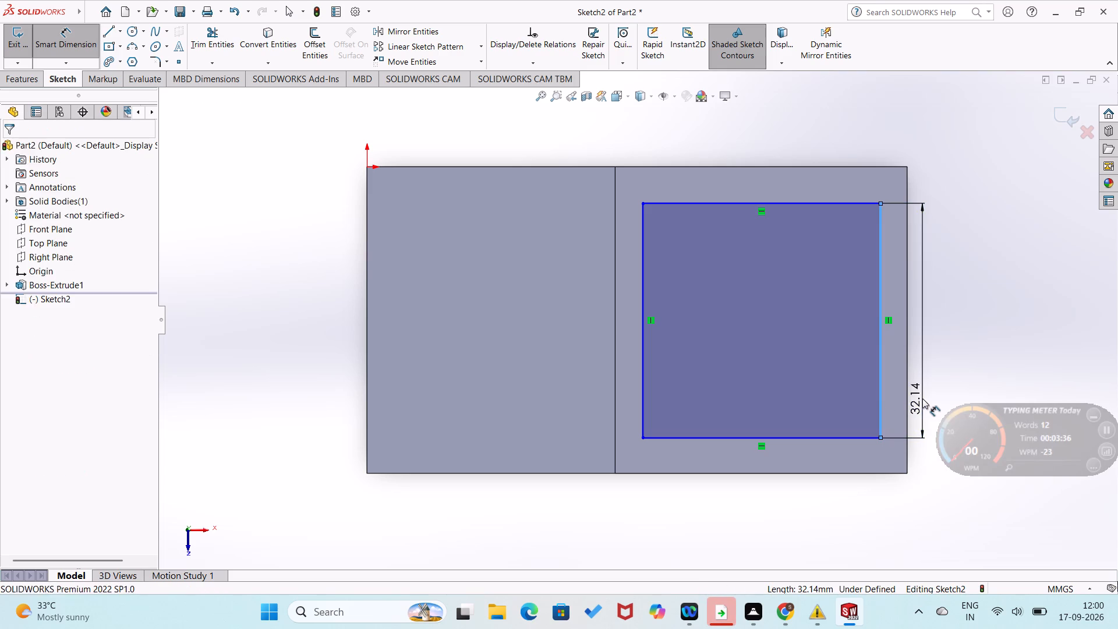
pyautogui.write('30')
pyautogui.press('Return')
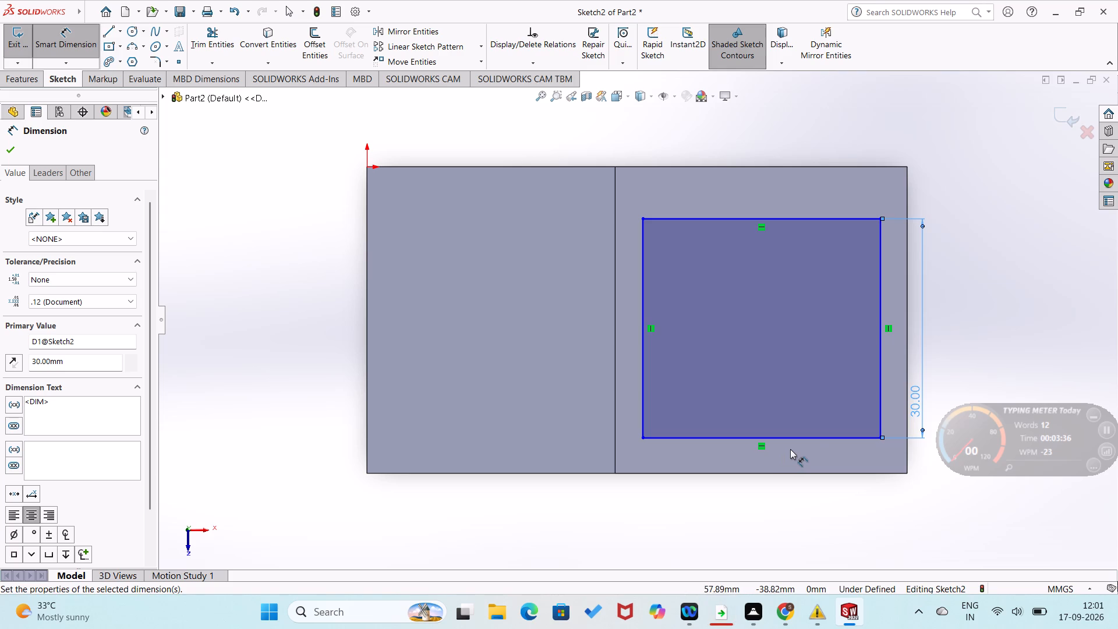
# Dimension the rectangle's side along the block's front edge as 30 mm.
pyautogui.click(806, 434)
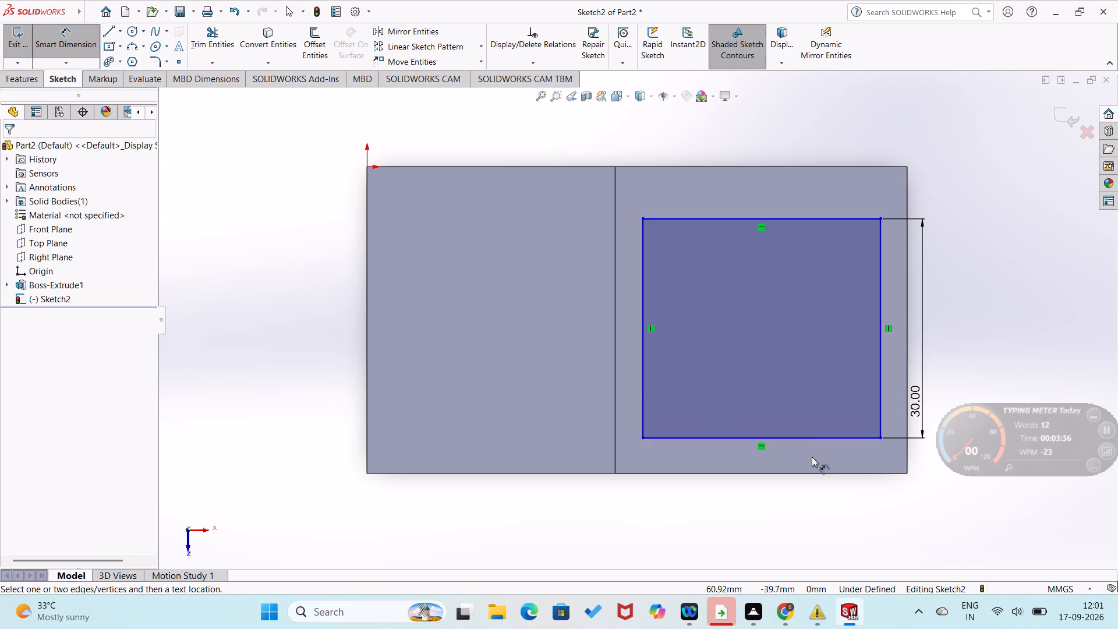
pyautogui.click(820, 439)
pyautogui.click(821, 455)
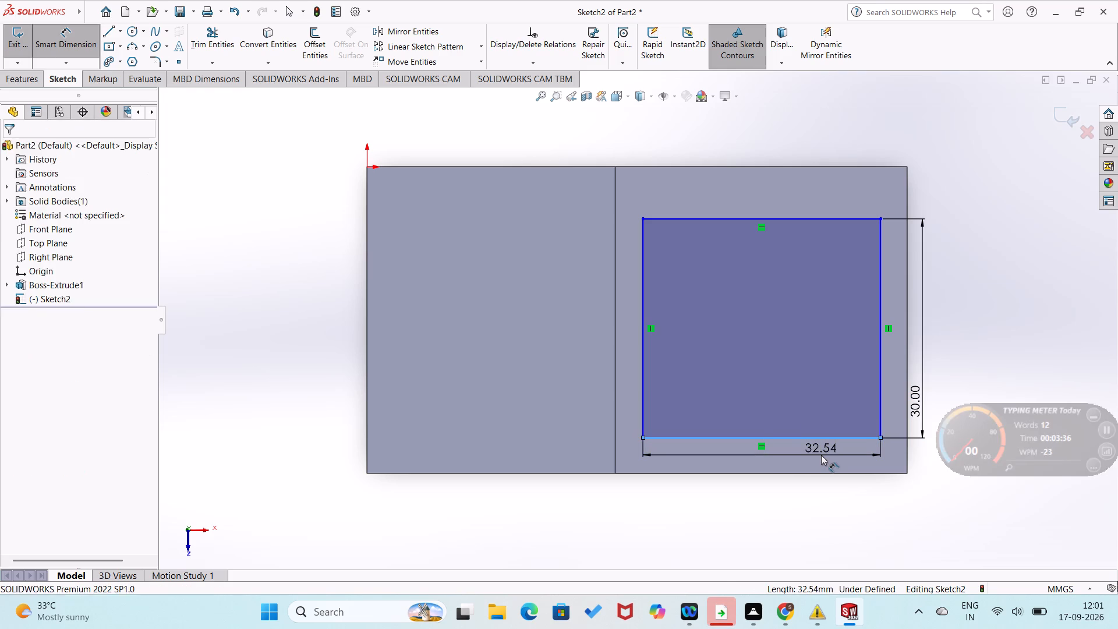
pyautogui.press('3')
pyautogui.press('0')
pyautogui.press('Return')
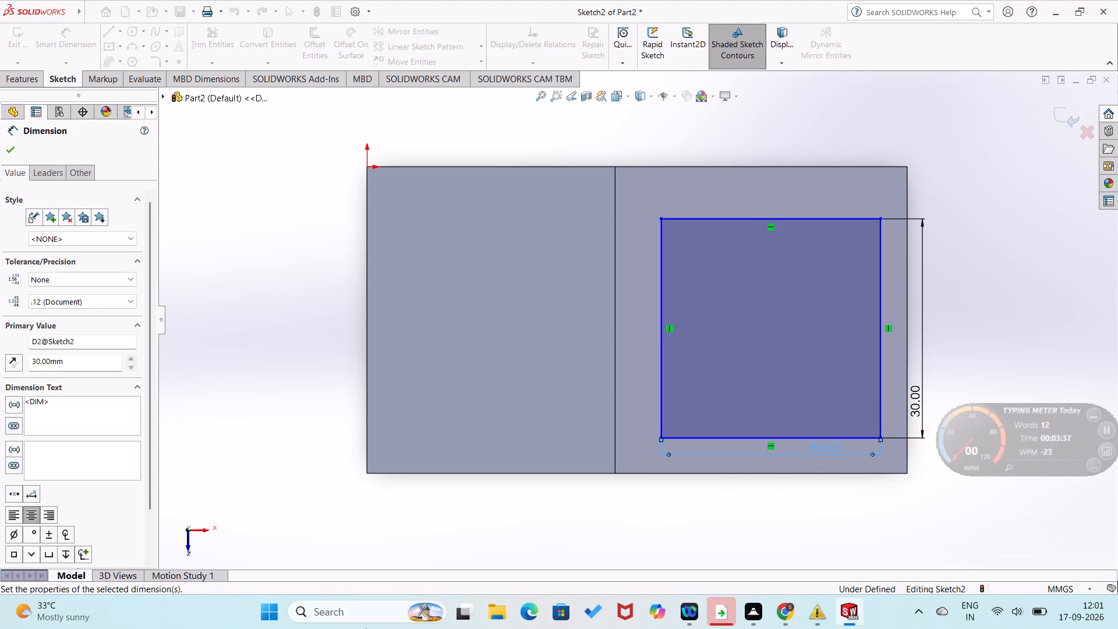
pyautogui.moveTo(1117, 52); pyautogui.dragTo(1109, 0)
pyautogui.scroll(3, 1109, 0)
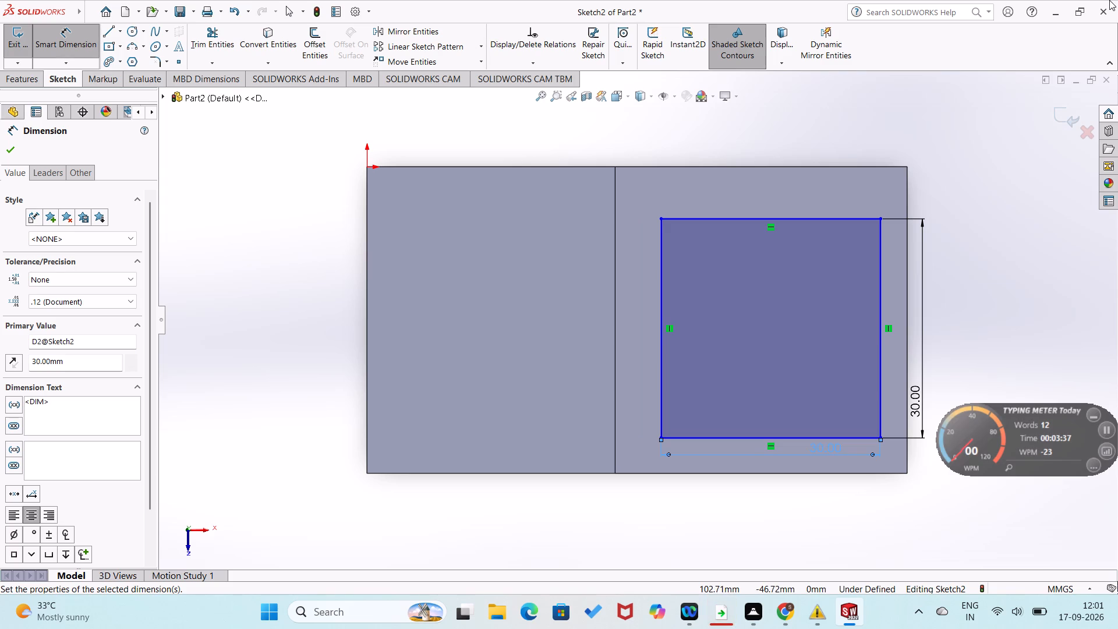
pyautogui.press('Return')
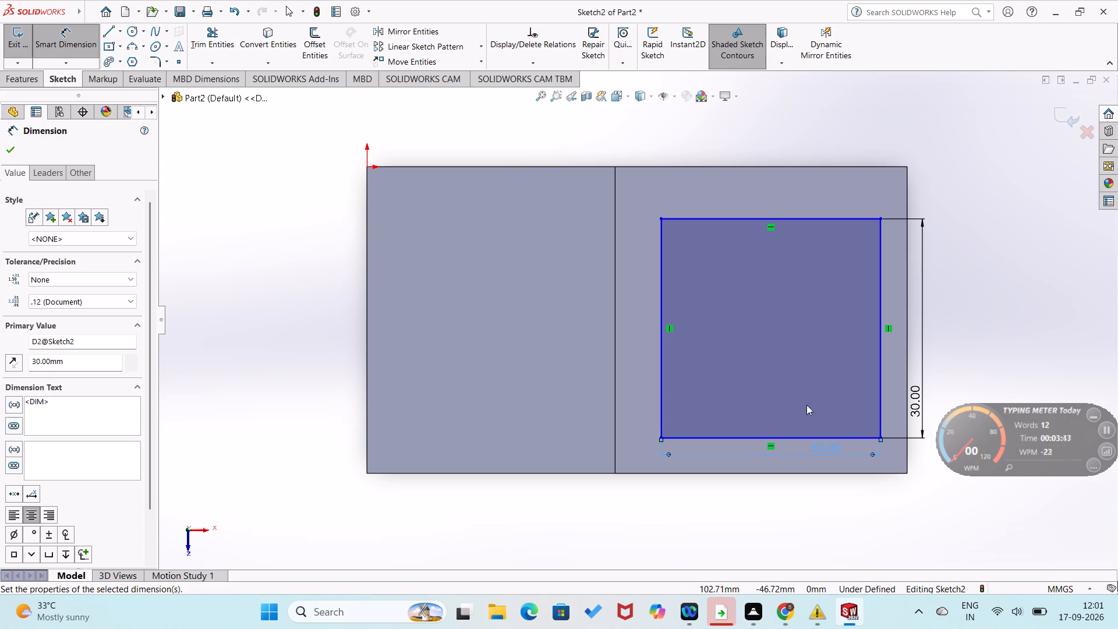
pyautogui.click(789, 494)
pyautogui.click(789, 494)
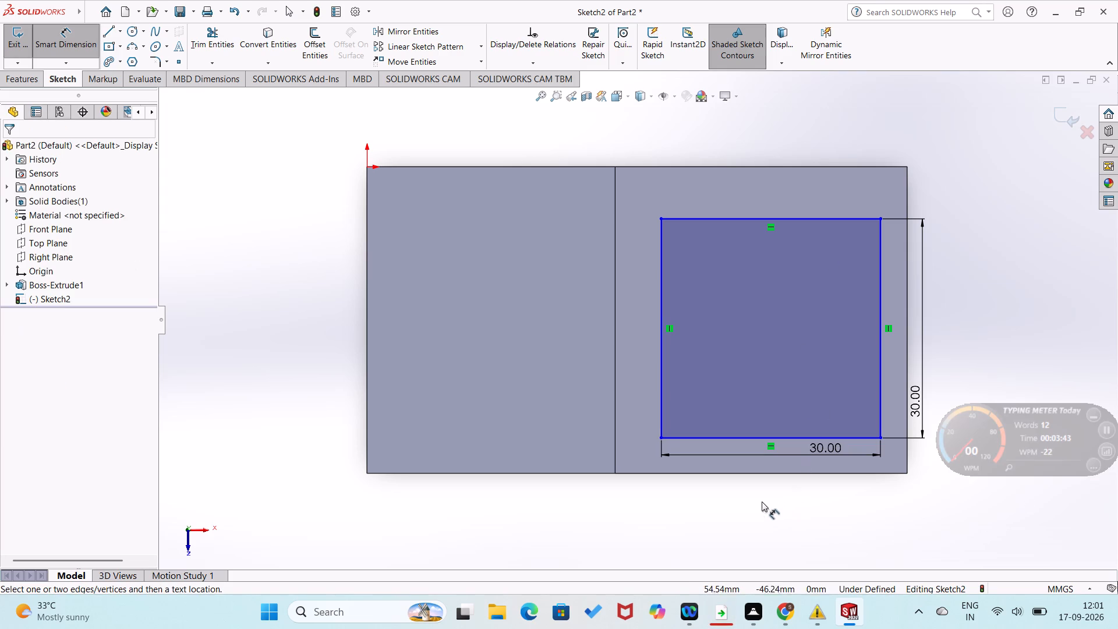
# Dimension the distance between the block's front edge and the rectangle's nearest side as 6 mm.
pyautogui.click(751, 474)
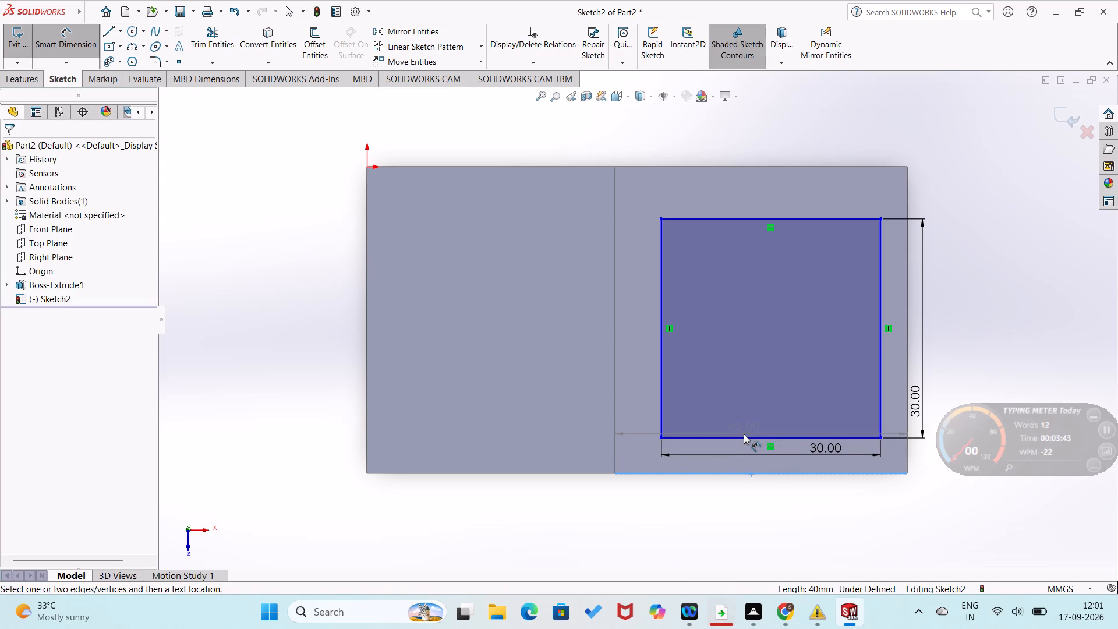
pyautogui.click(744, 436)
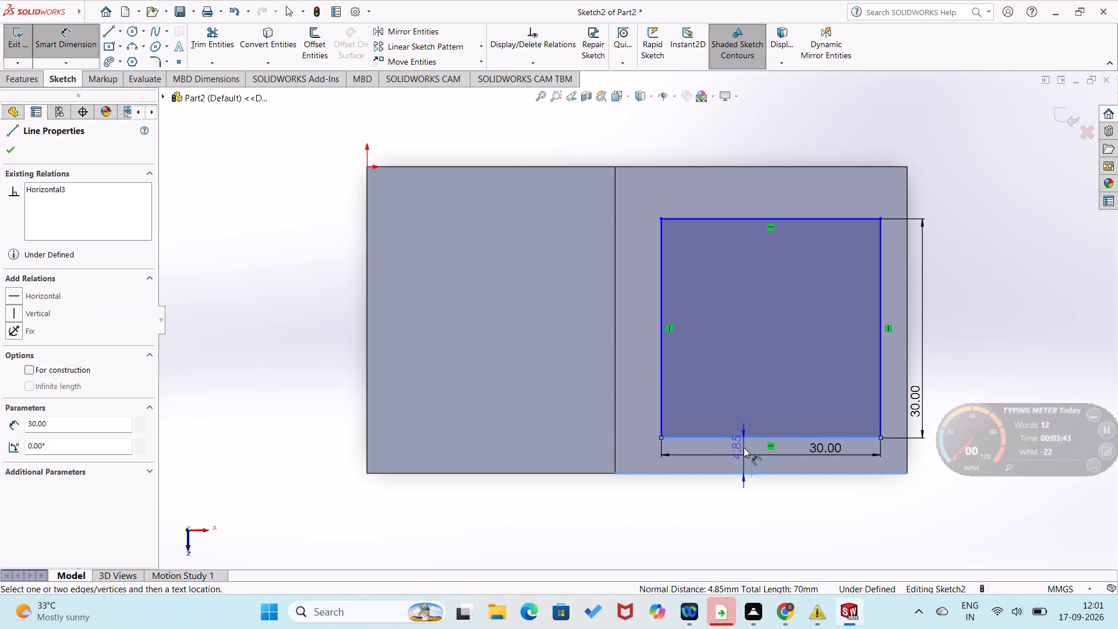
pyautogui.click(746, 458)
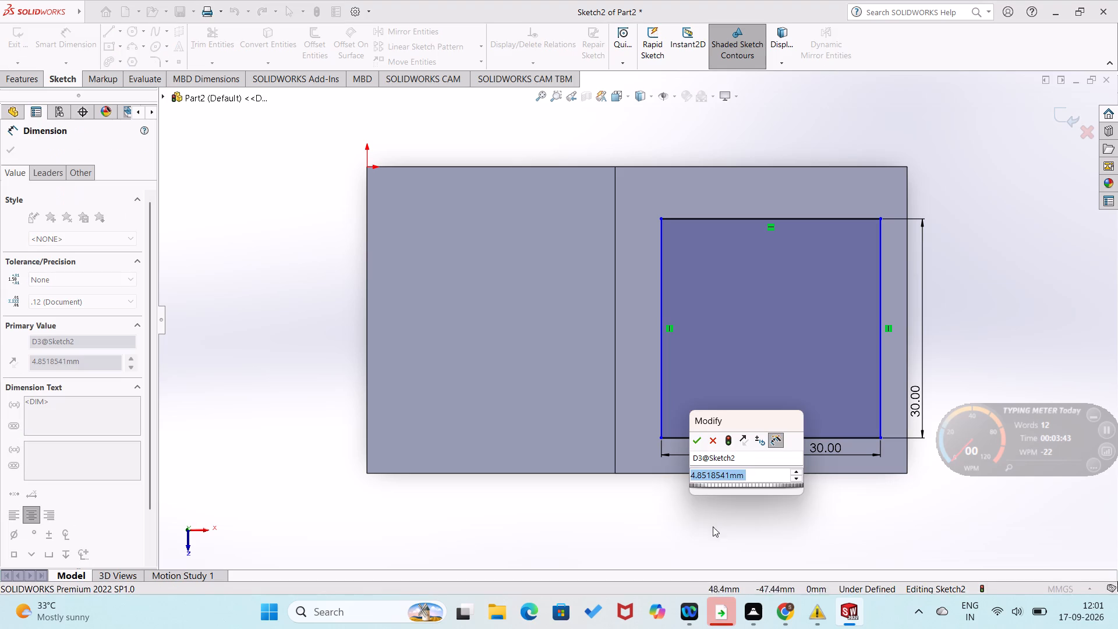
pyautogui.press('3')
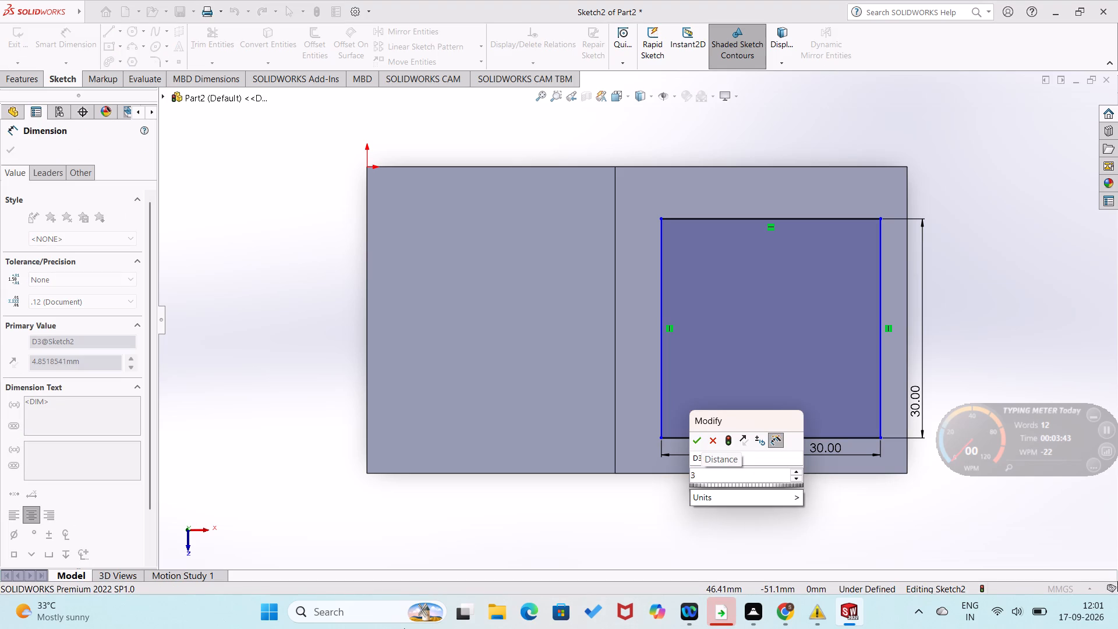
pyautogui.press('BackSpace')
pyautogui.press('6')
pyautogui.press('Return')
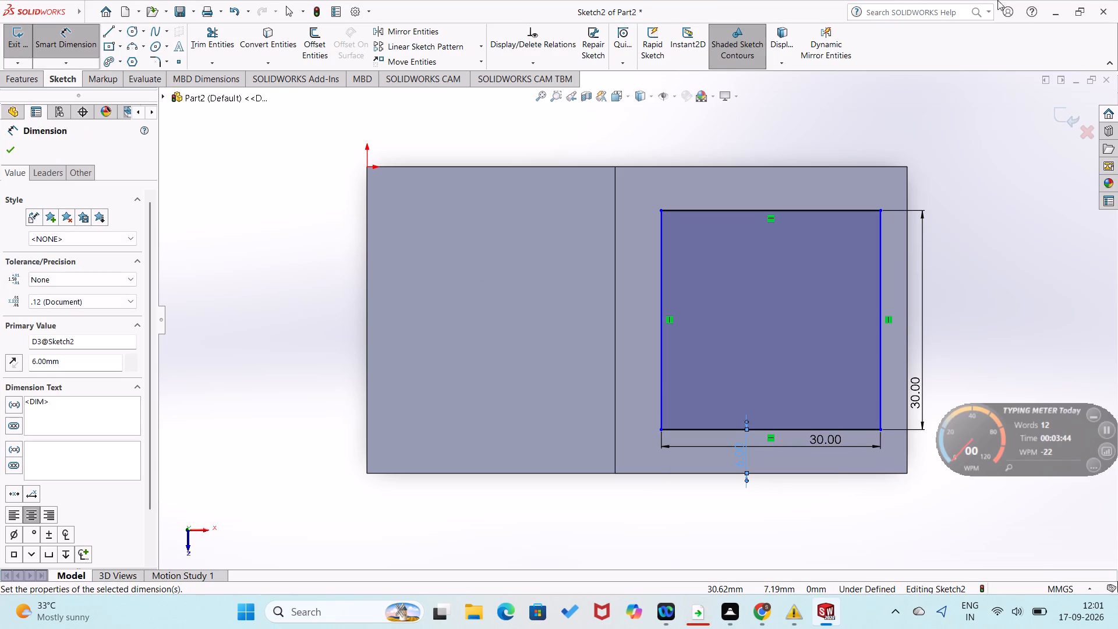
# Dimension the distance from the slope's upper edge to the rectangle's nearest side as 5 mm.
pyautogui.click(614, 391)
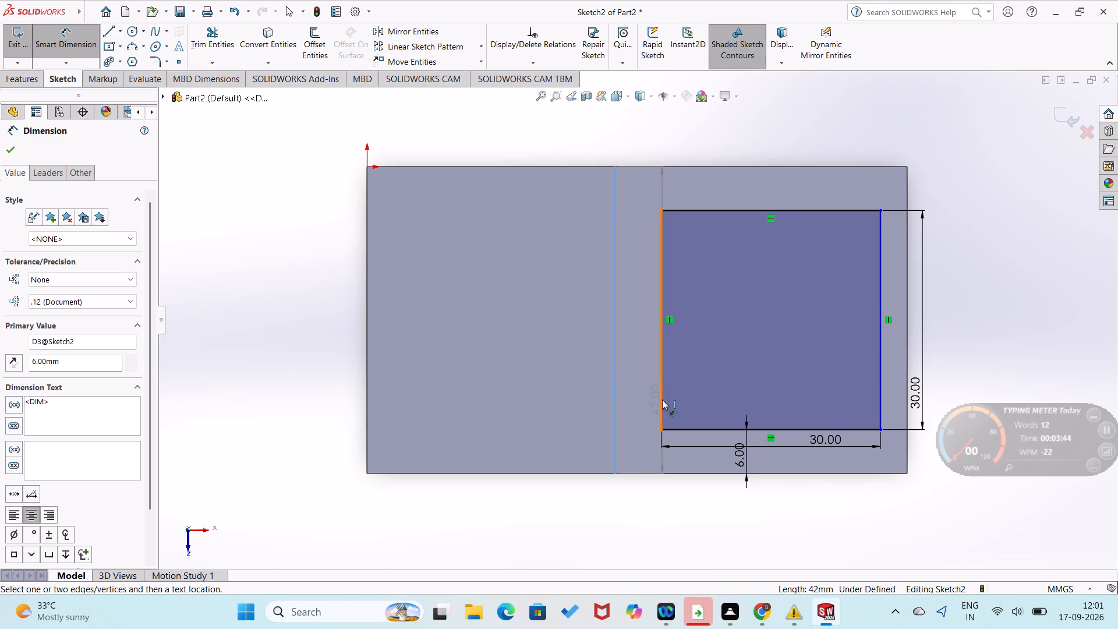
pyautogui.click(662, 400)
pyautogui.click(644, 412)
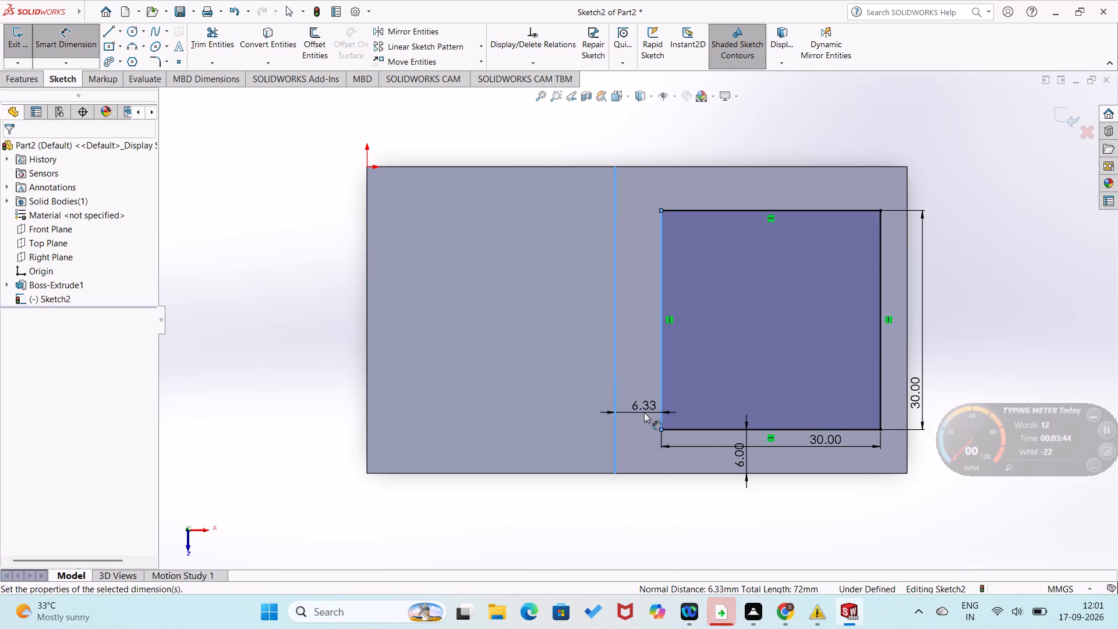
pyautogui.press('5')
pyautogui.press('Return')
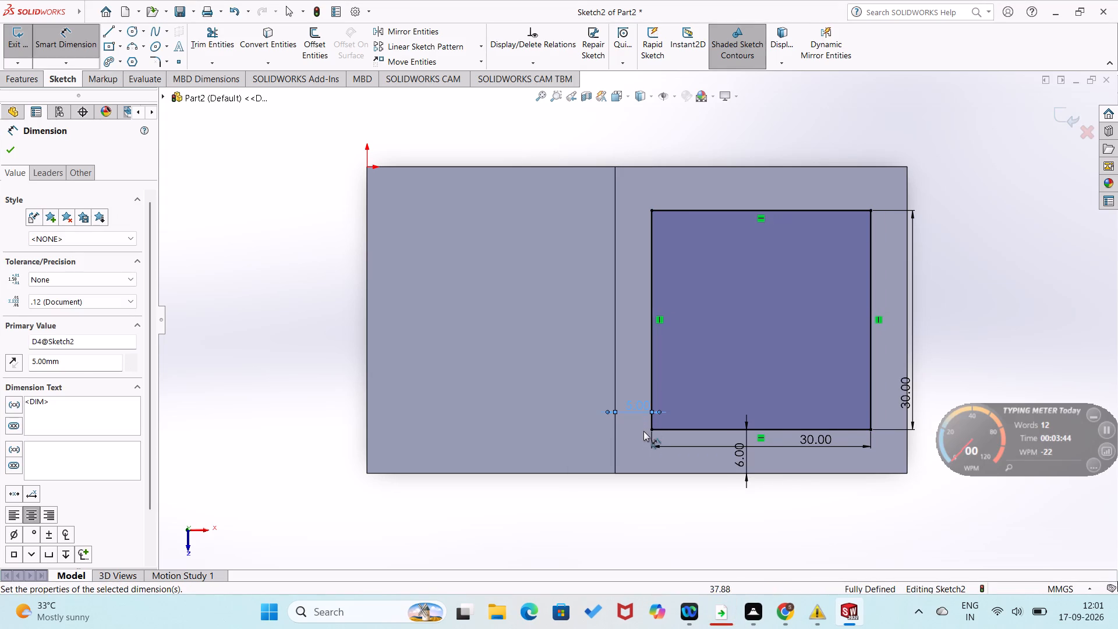
pyautogui.click(643, 492)
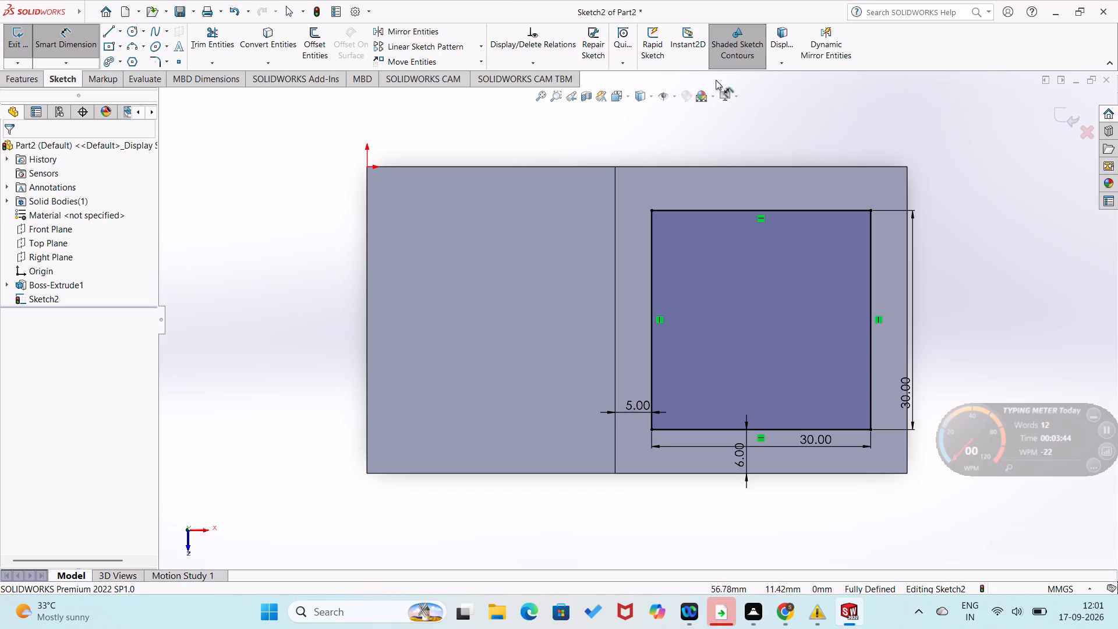
# Extrude the square upward from the top face as a blind boss with a depth of 20 mm.
pyautogui.click(8, 78)
pyautogui.click(34, 47)
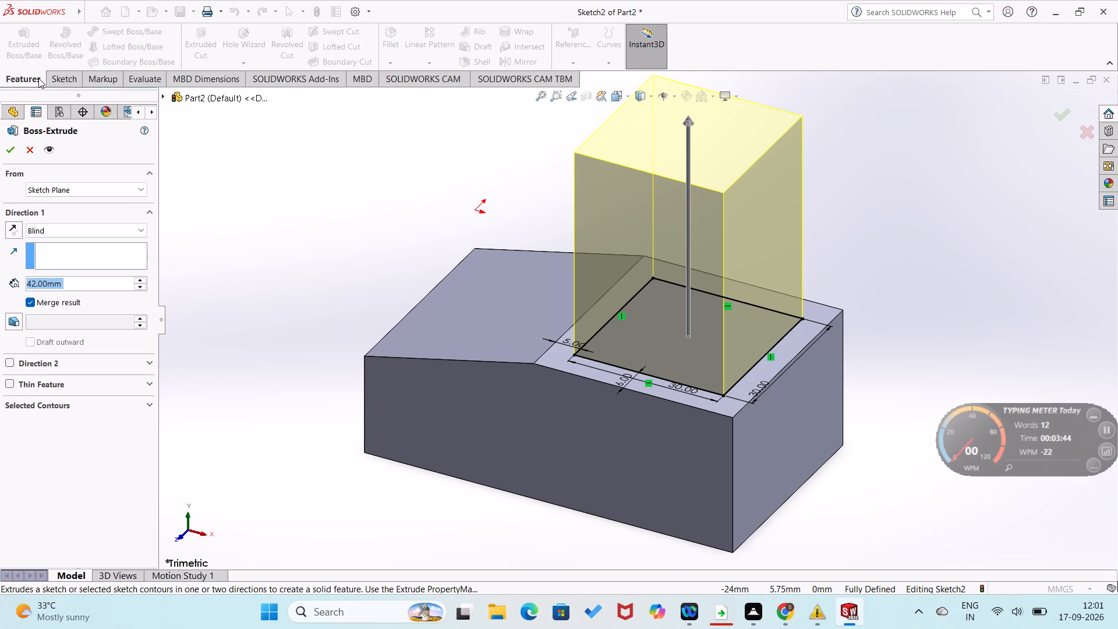
pyautogui.press('2')
pyautogui.press('0')
pyautogui.press('Return')
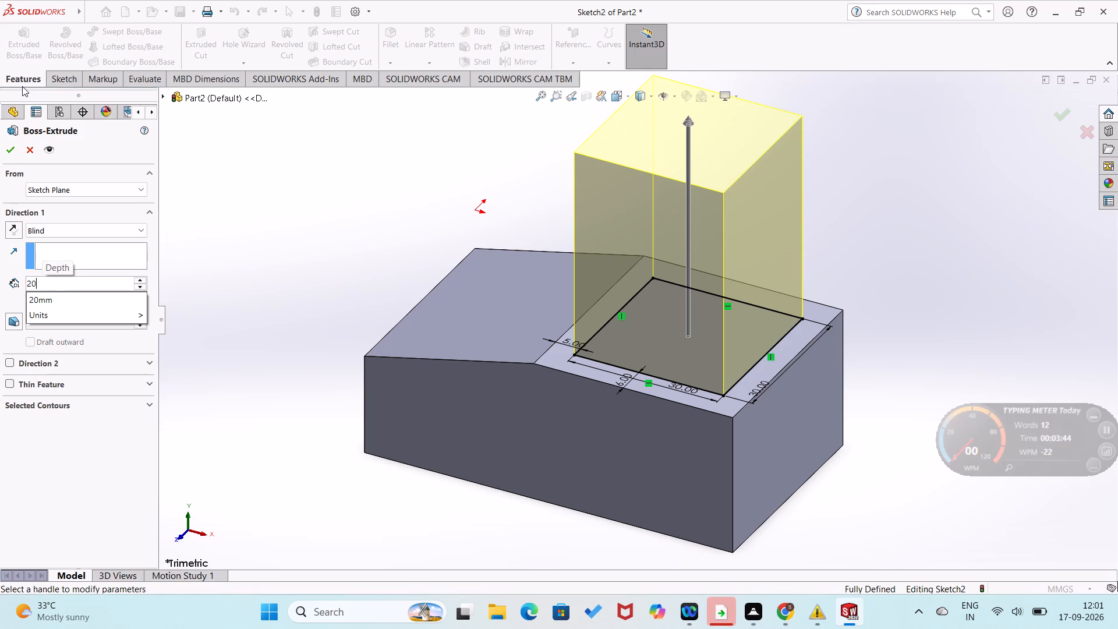
pyautogui.click(15, 149)
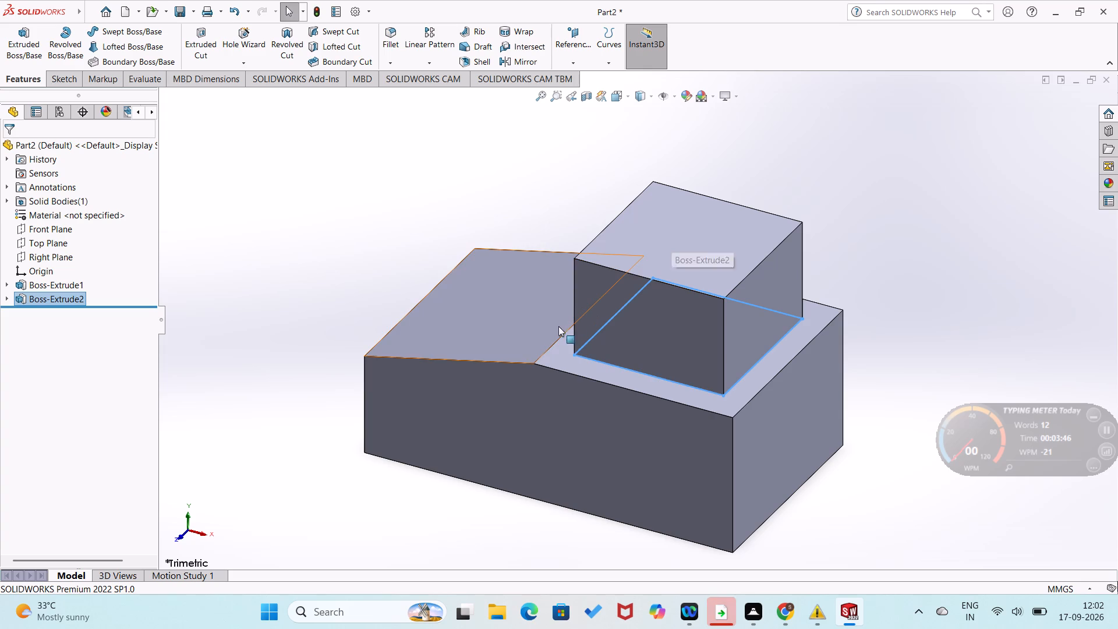
# Start a sketch on the sloped face and draw a line joining the midpoints of its upper and lower edges.
pyautogui.rightClick(492, 324)
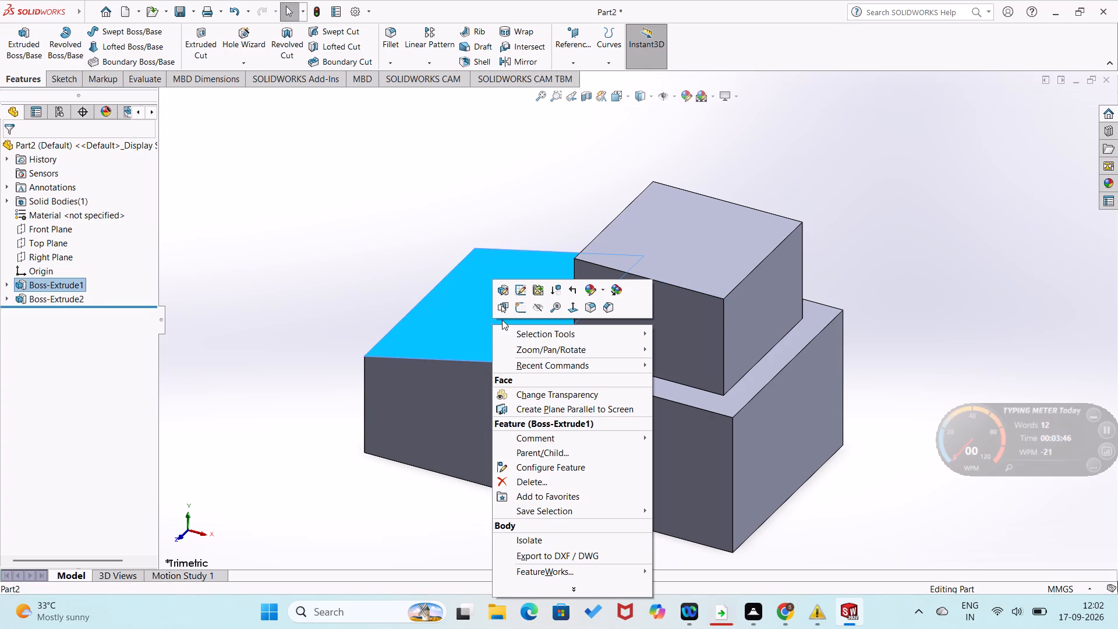
pyautogui.click(520, 312)
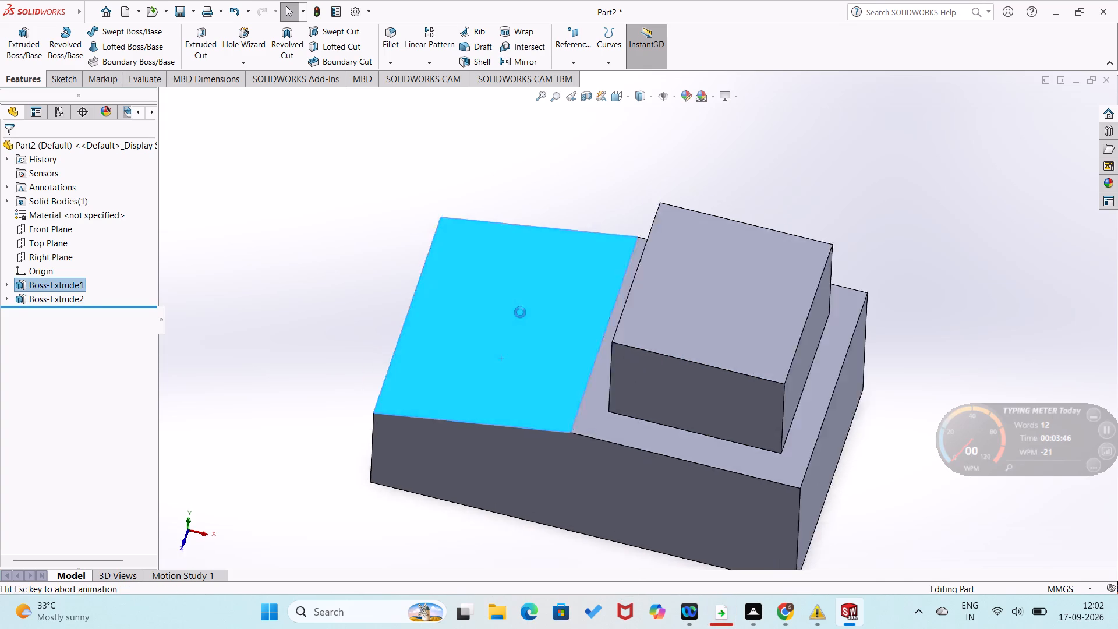
pyautogui.click(270, 323)
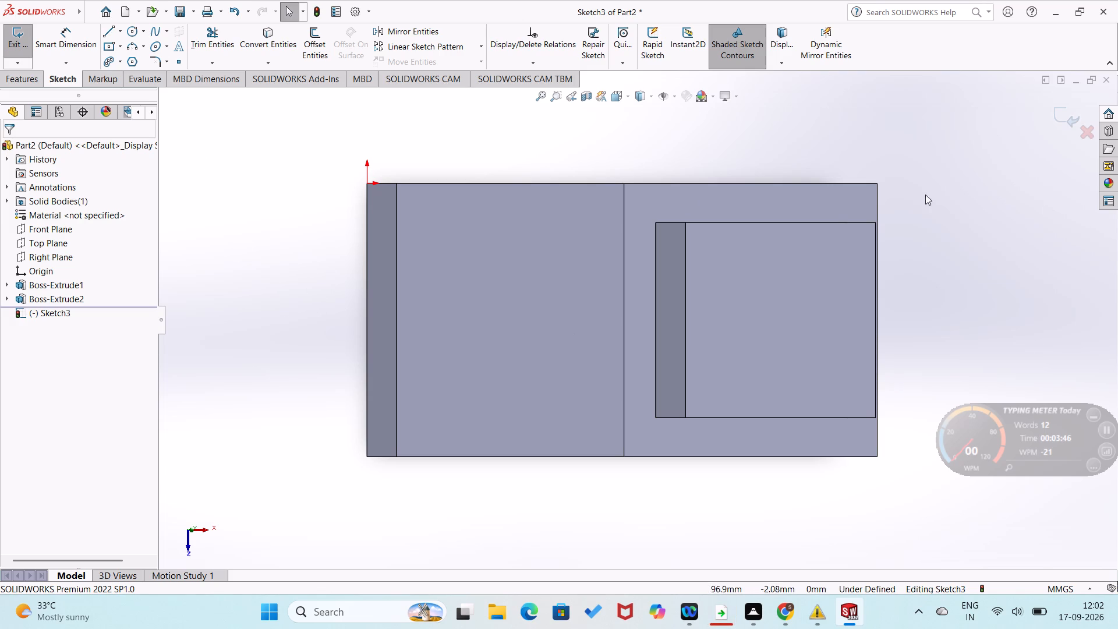
pyautogui.click(107, 32)
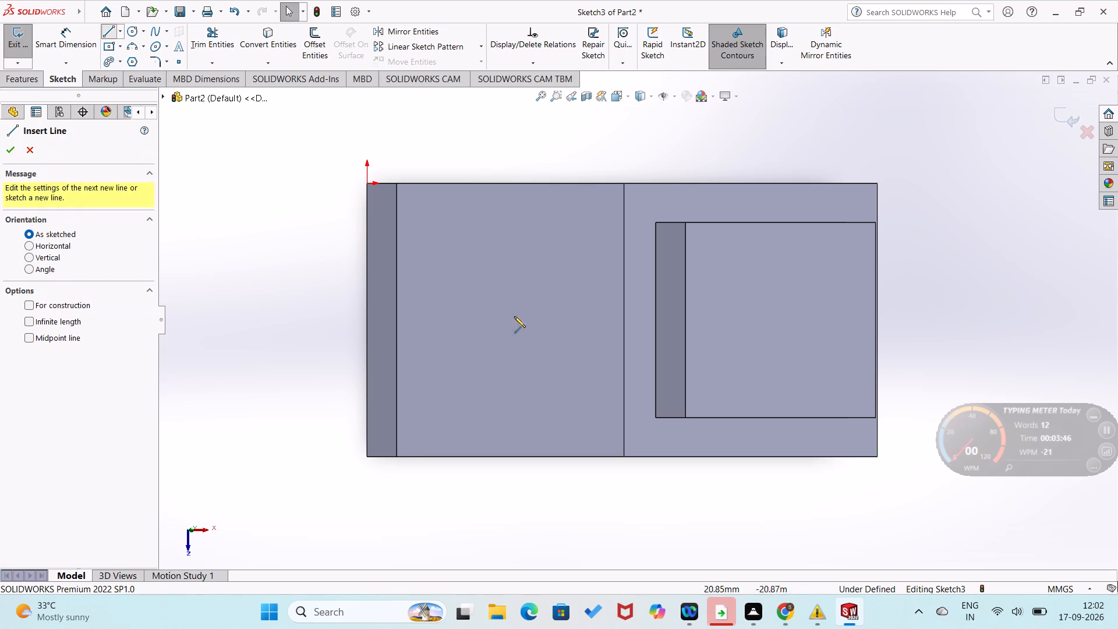
pyautogui.click(624, 317)
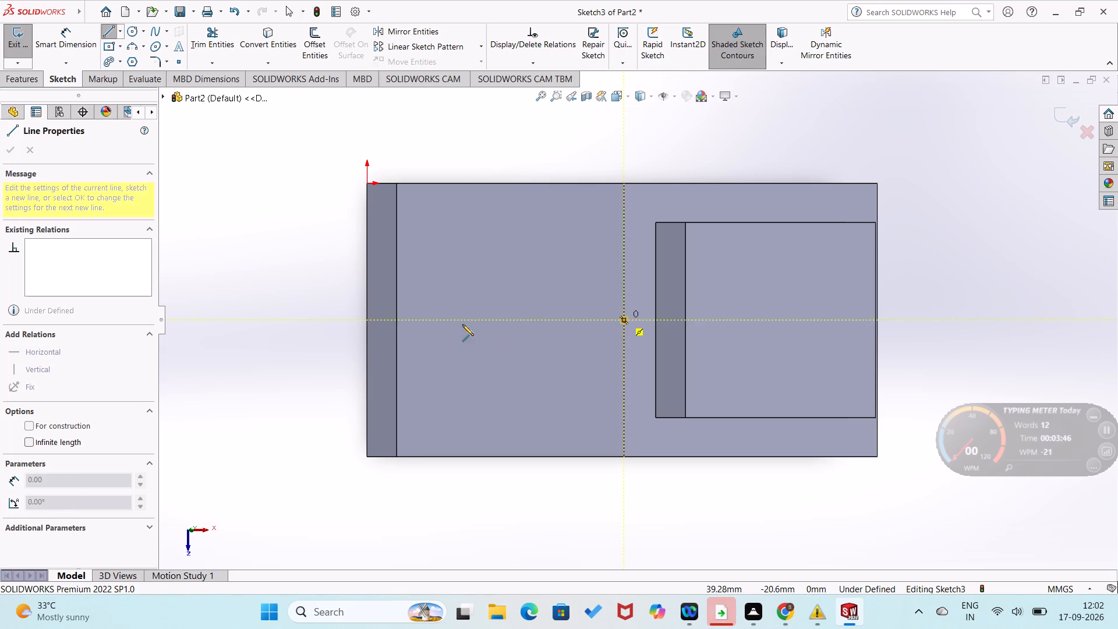
pyautogui.click(394, 320)
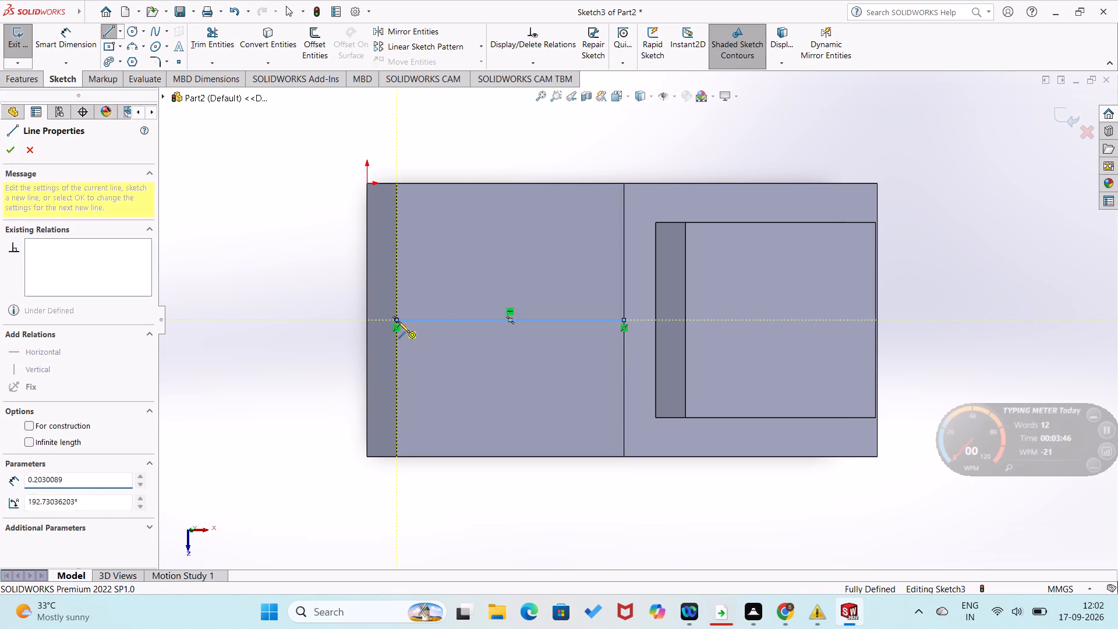
pyautogui.rightClick(402, 328)
pyautogui.click(420, 334)
# Select the midline just drawn across the sloped face.
pyautogui.rightClick(438, 325)
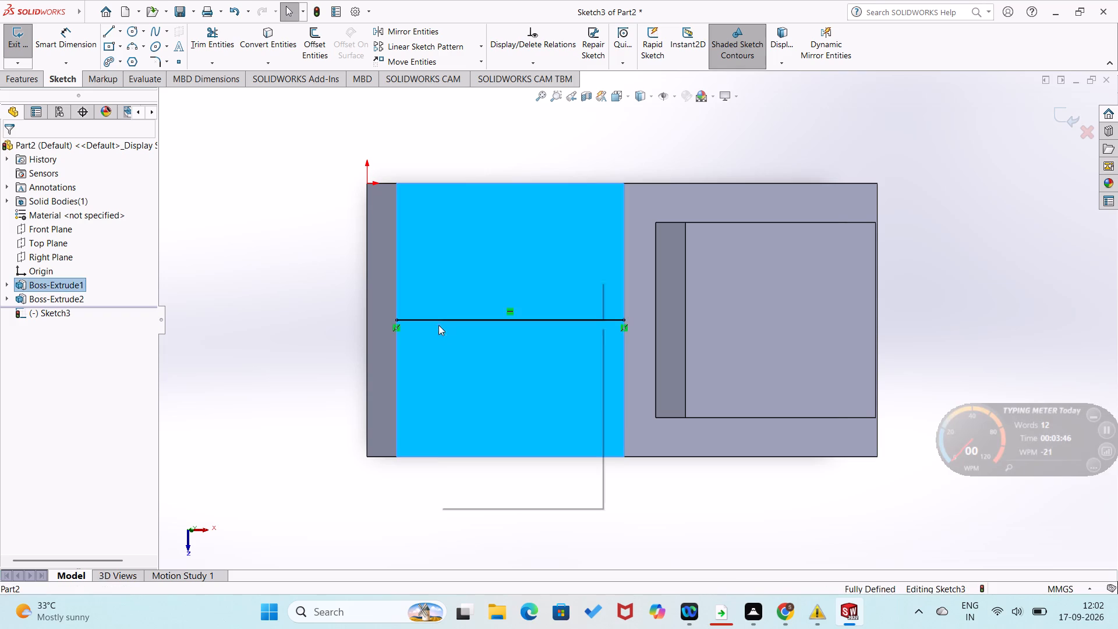
pyautogui.click(469, 306)
pyautogui.click(459, 319)
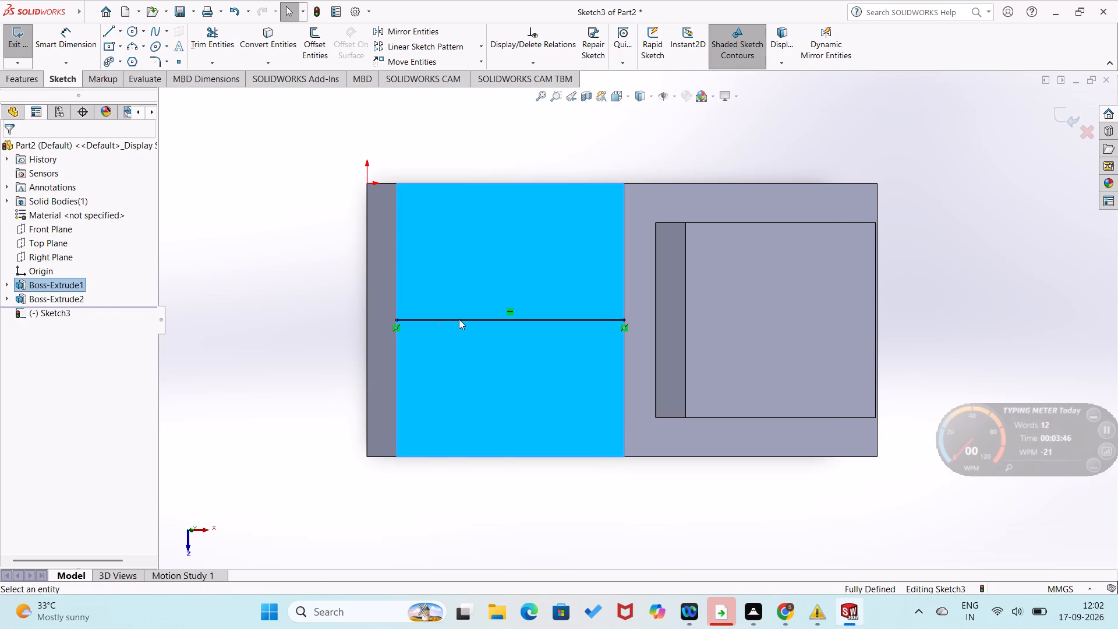
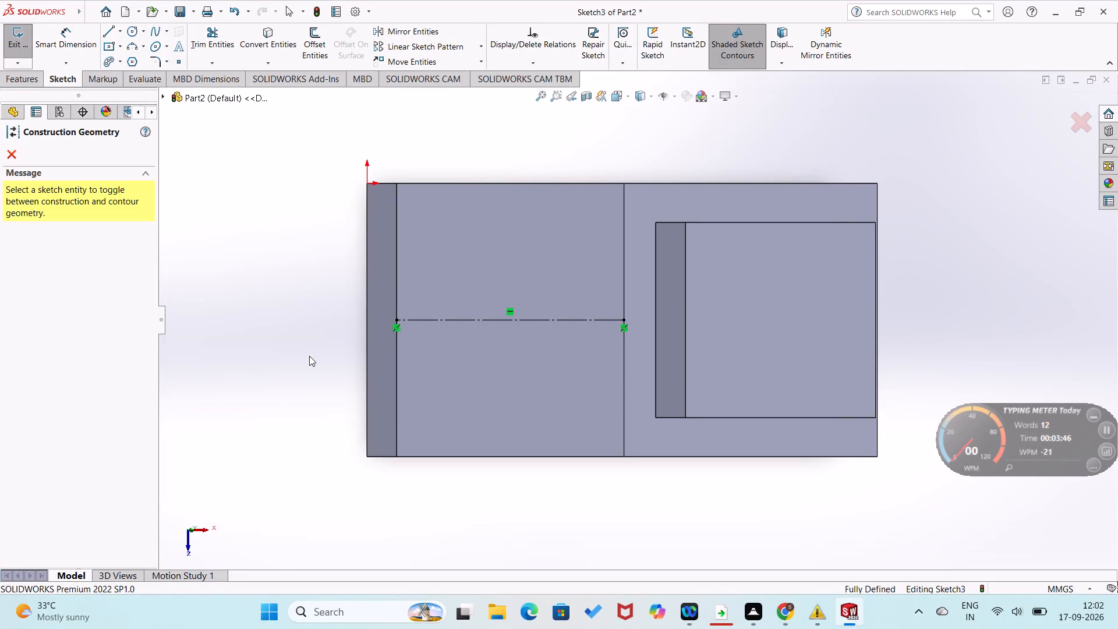
# Sketch a rectangle about 17 mm by 10 mm from connected lines on the sloped face, straddling the midline.
pyautogui.click(107, 31)
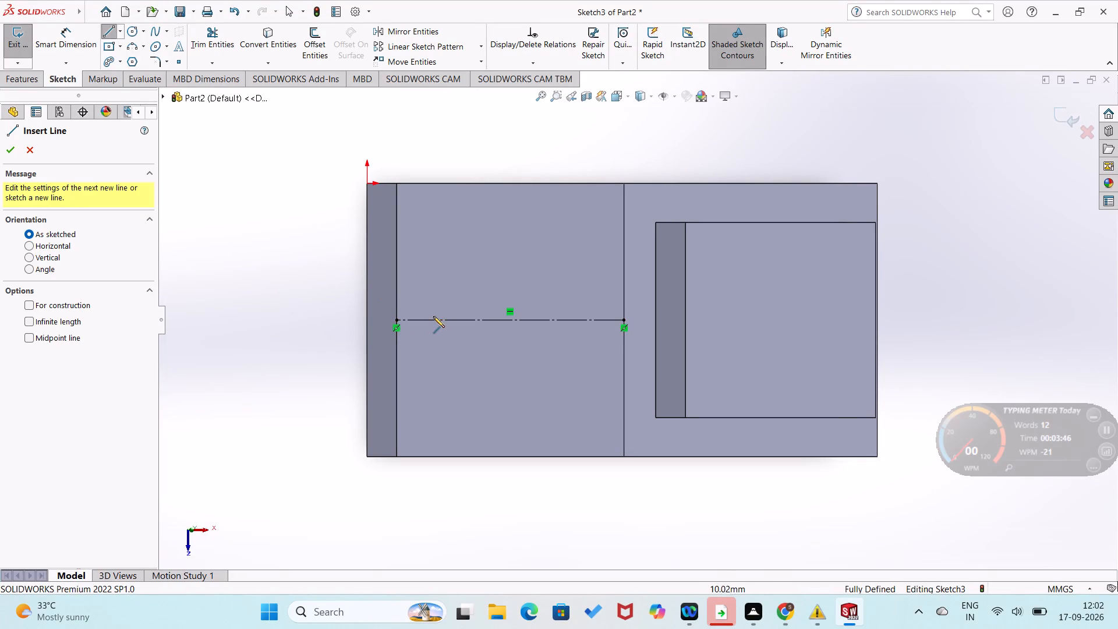
pyautogui.click(442, 320)
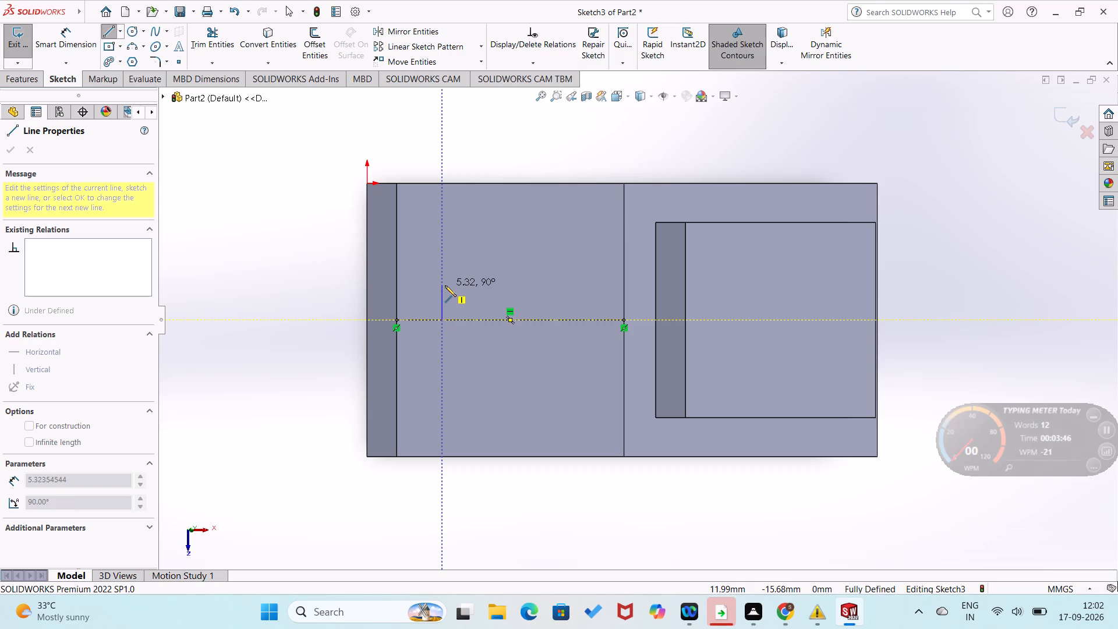
pyautogui.click(445, 285)
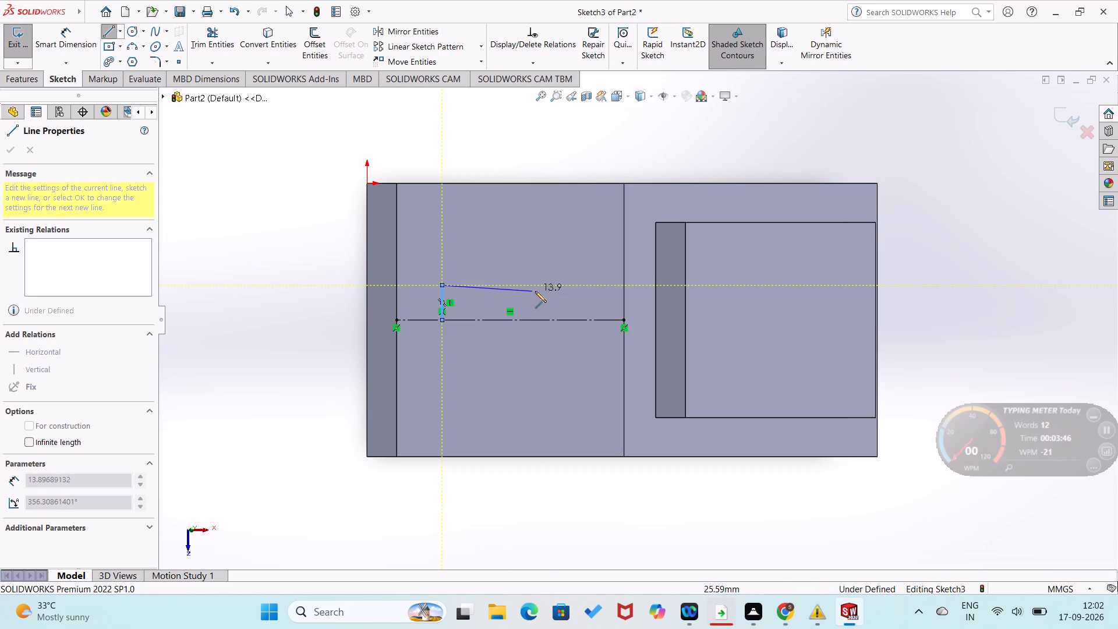
pyautogui.click(553, 286)
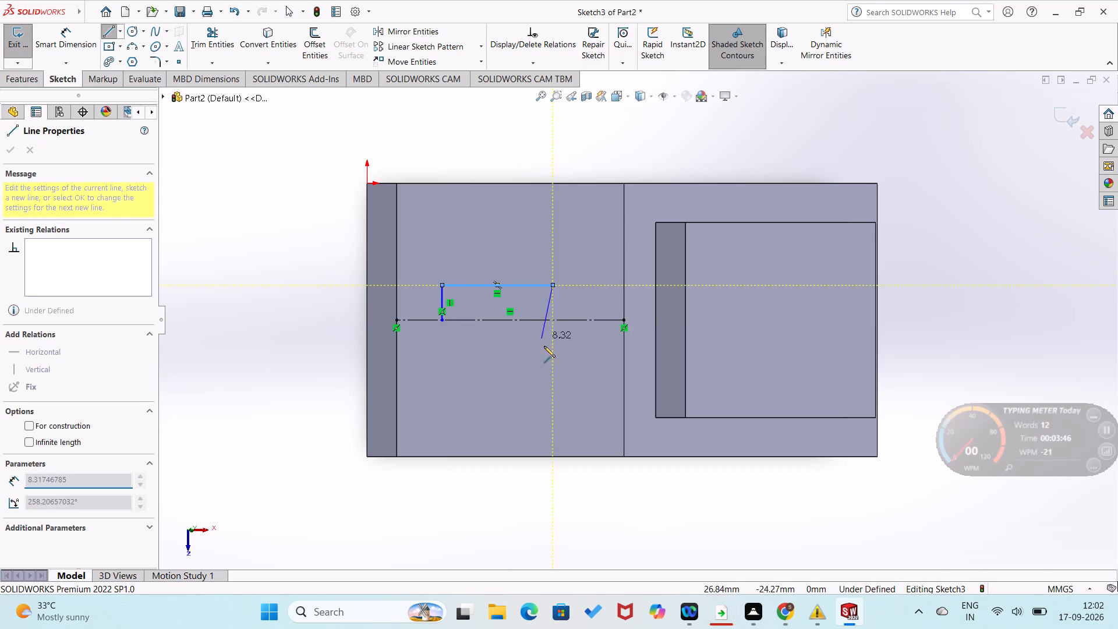
pyautogui.click(552, 351)
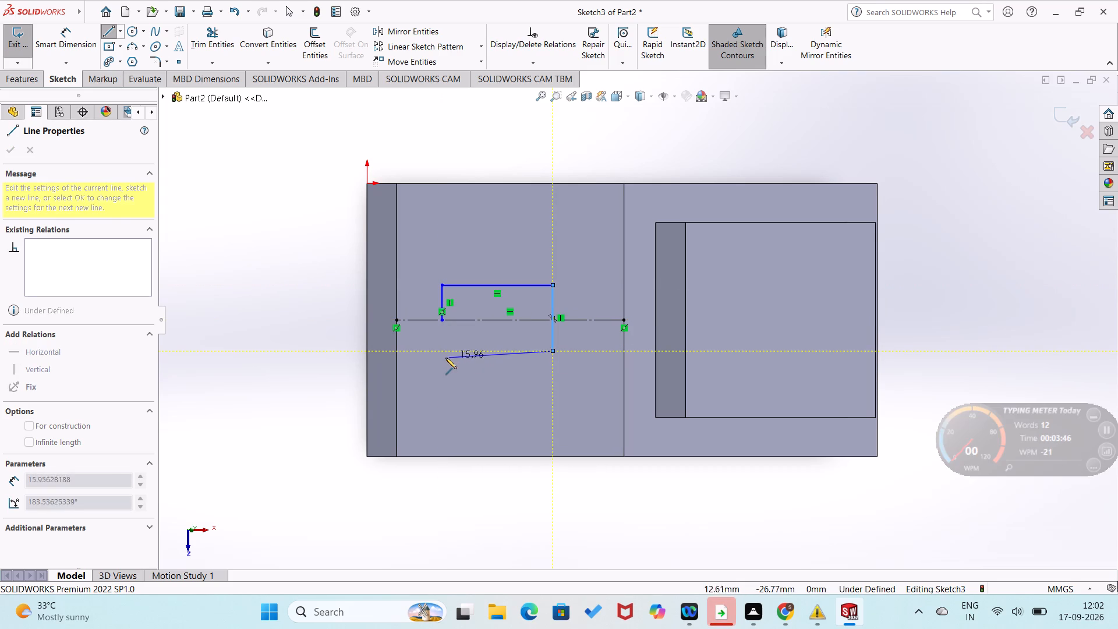
pyautogui.click(442, 353)
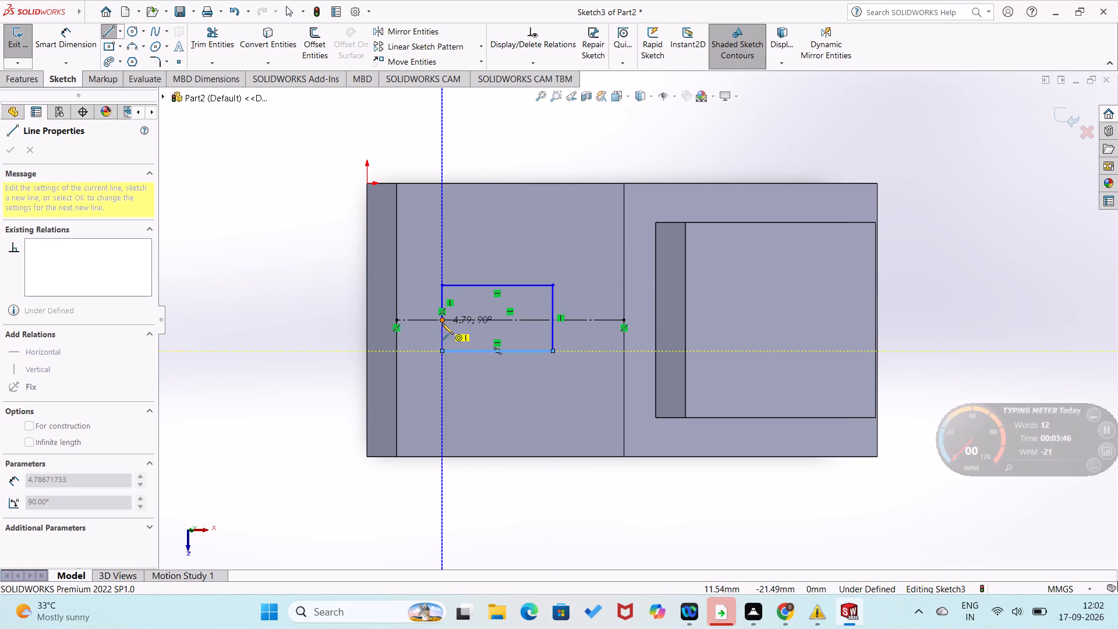
pyautogui.click(442, 323)
pyautogui.rightClick(450, 323)
pyautogui.click(475, 331)
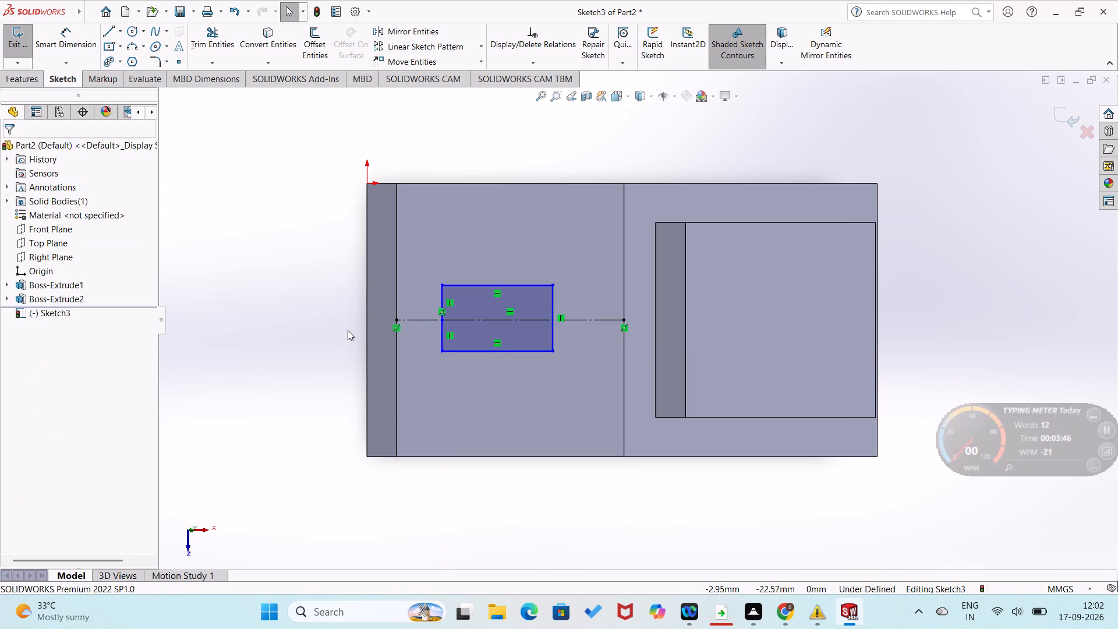
# Dimension the rectangle's length along the slope as 20 mm.
pyautogui.moveTo(304, 295); pyautogui.dragTo(319, 206, button='right')
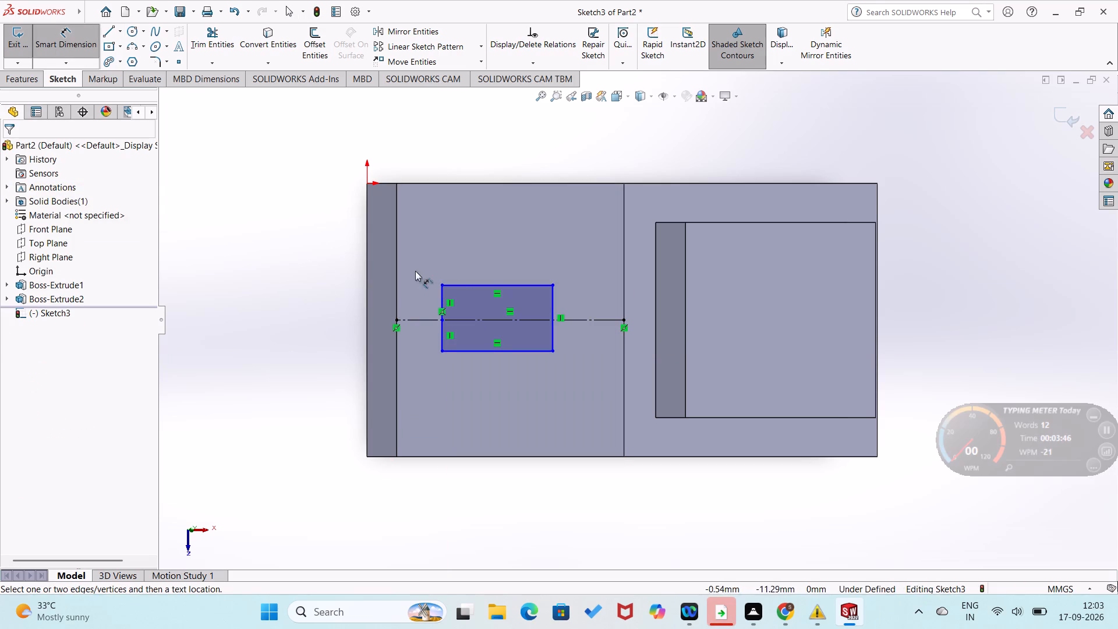
pyautogui.click(514, 283)
pyautogui.click(518, 263)
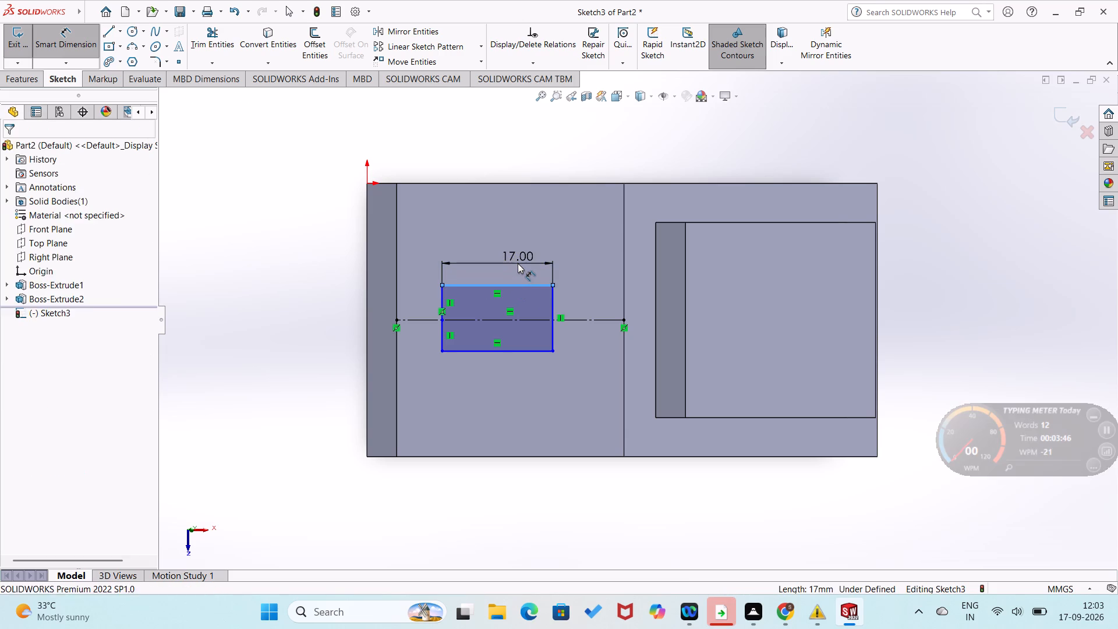
pyautogui.write('20')
pyautogui.press('Return')
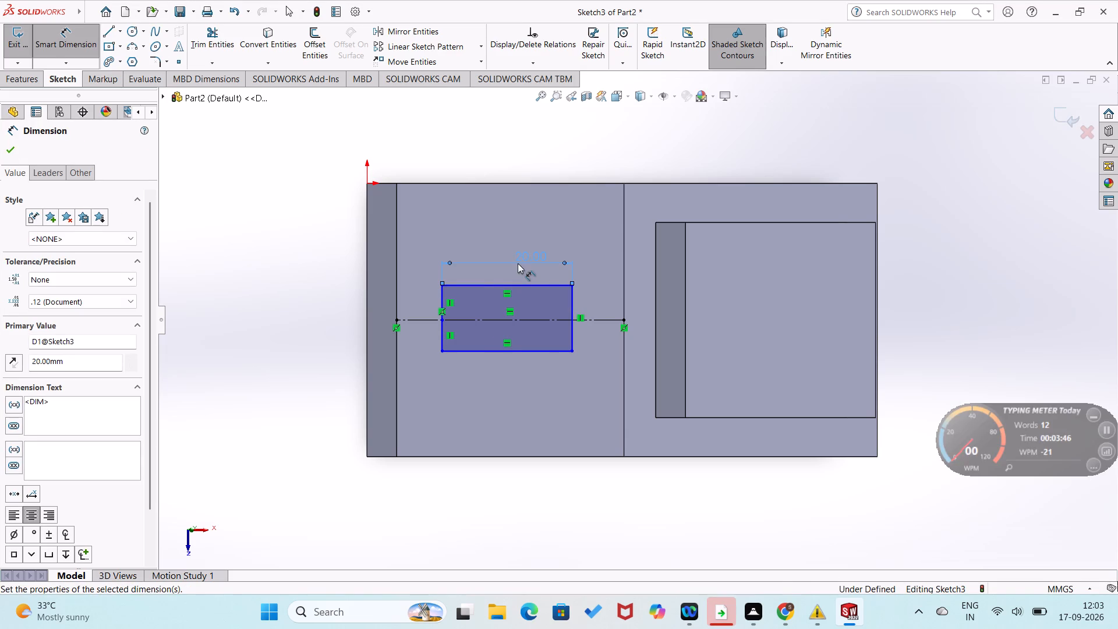
# Dimension the distance from the slope's lower edge to the rectangle's nearest side as 7 mm.
pyautogui.click(395, 312)
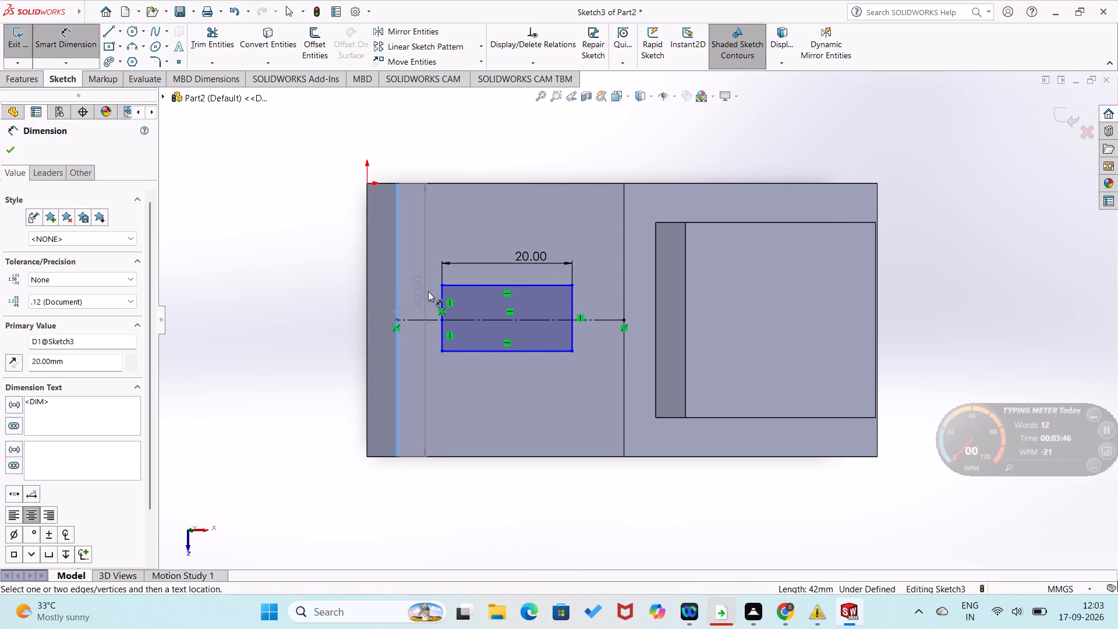
pyautogui.click(442, 291)
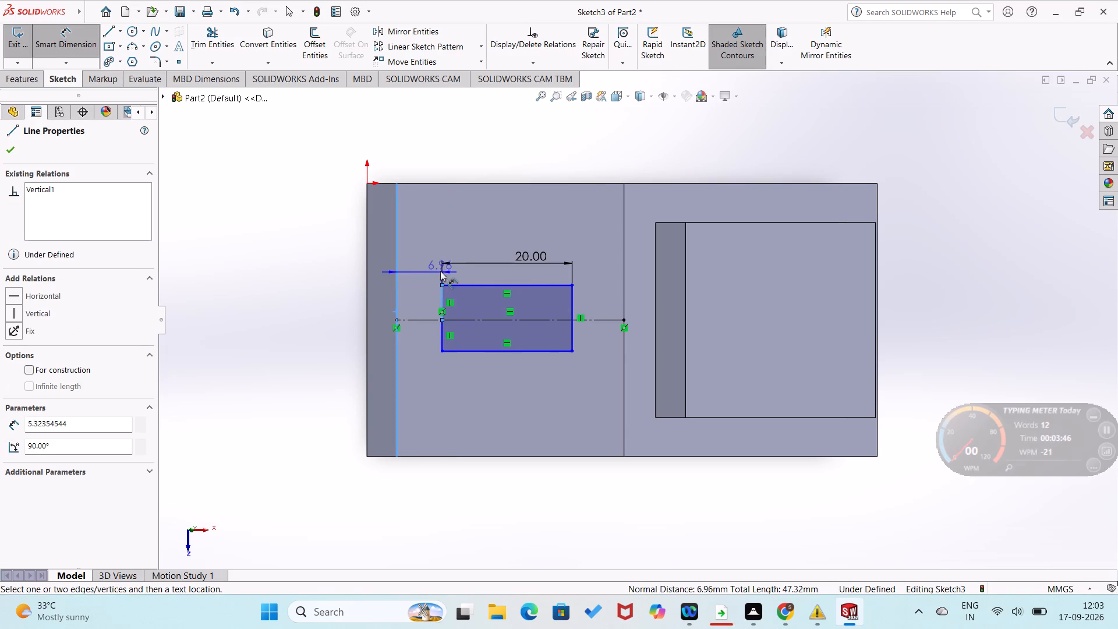
pyautogui.click(438, 261)
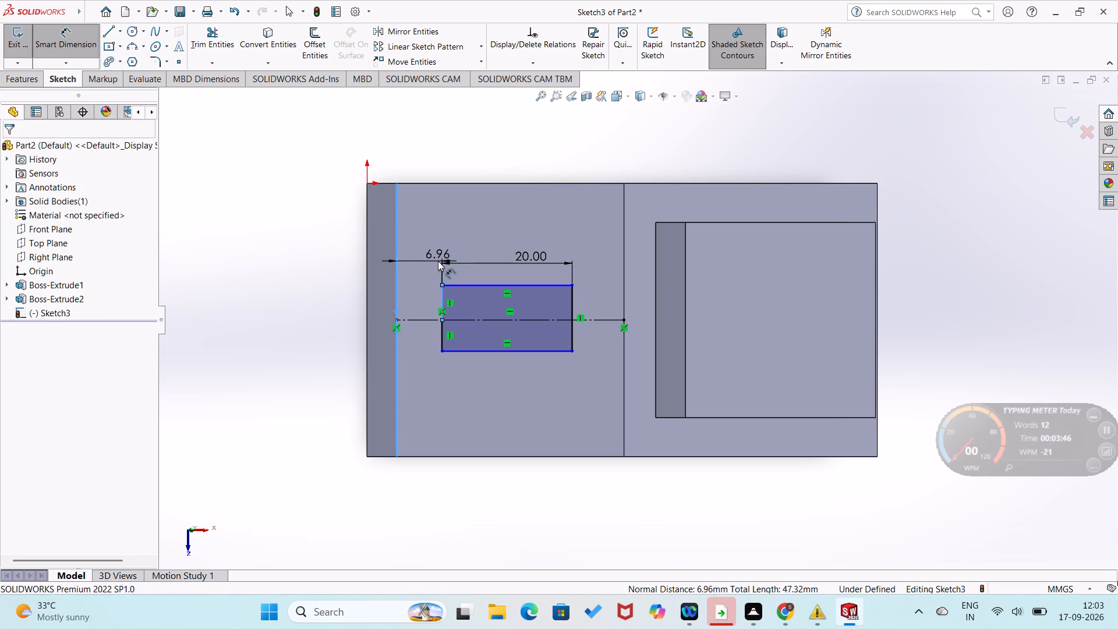
pyautogui.press('7')
pyautogui.press('Return')
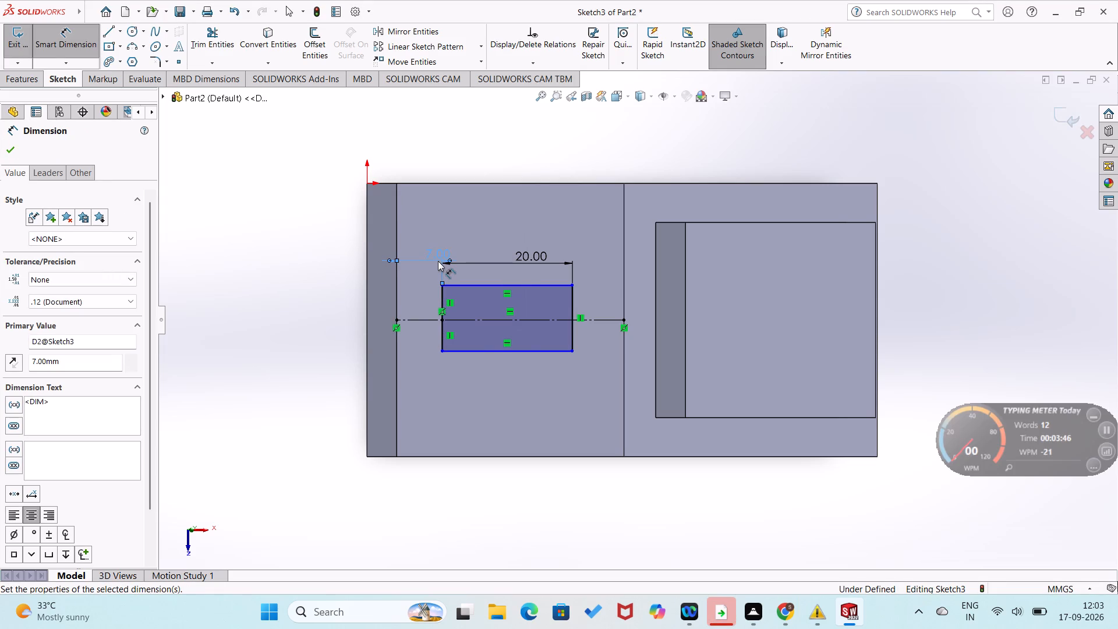
pyautogui.click(319, 307)
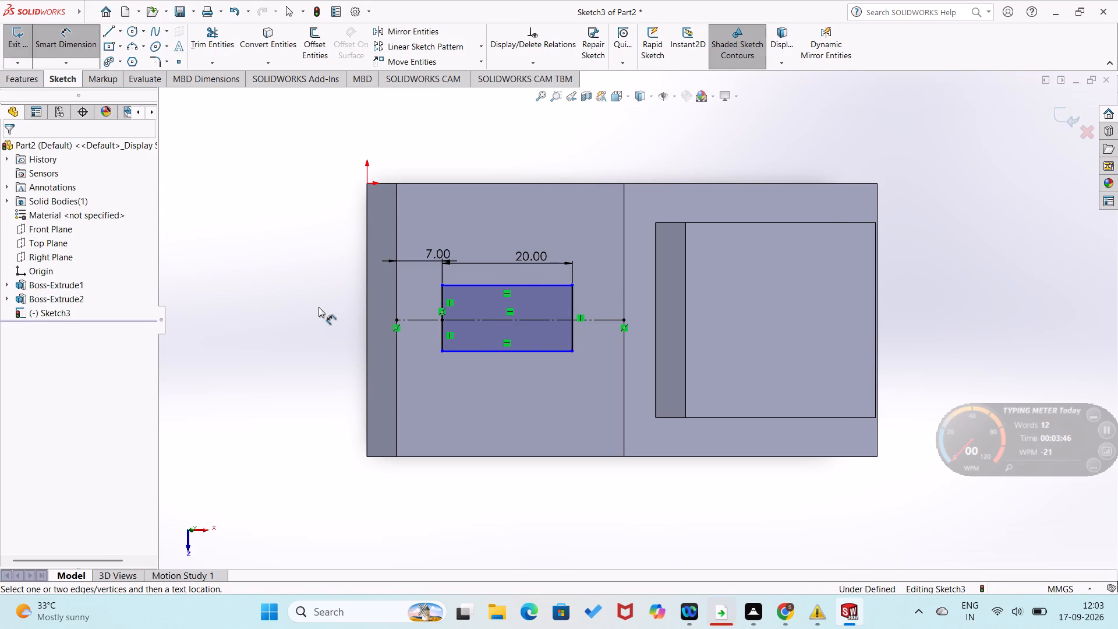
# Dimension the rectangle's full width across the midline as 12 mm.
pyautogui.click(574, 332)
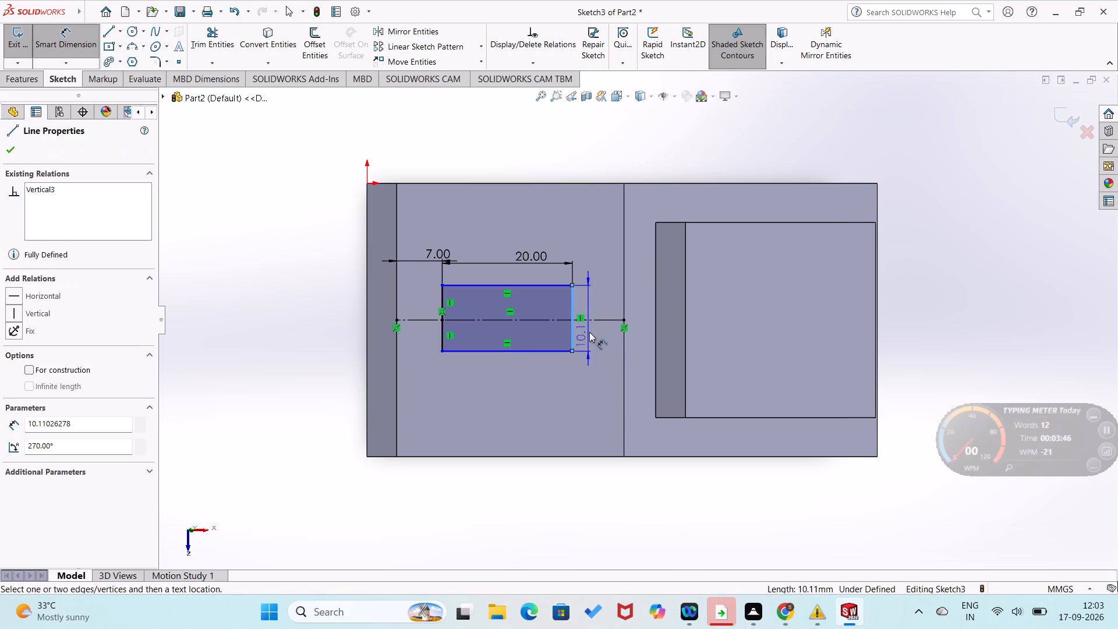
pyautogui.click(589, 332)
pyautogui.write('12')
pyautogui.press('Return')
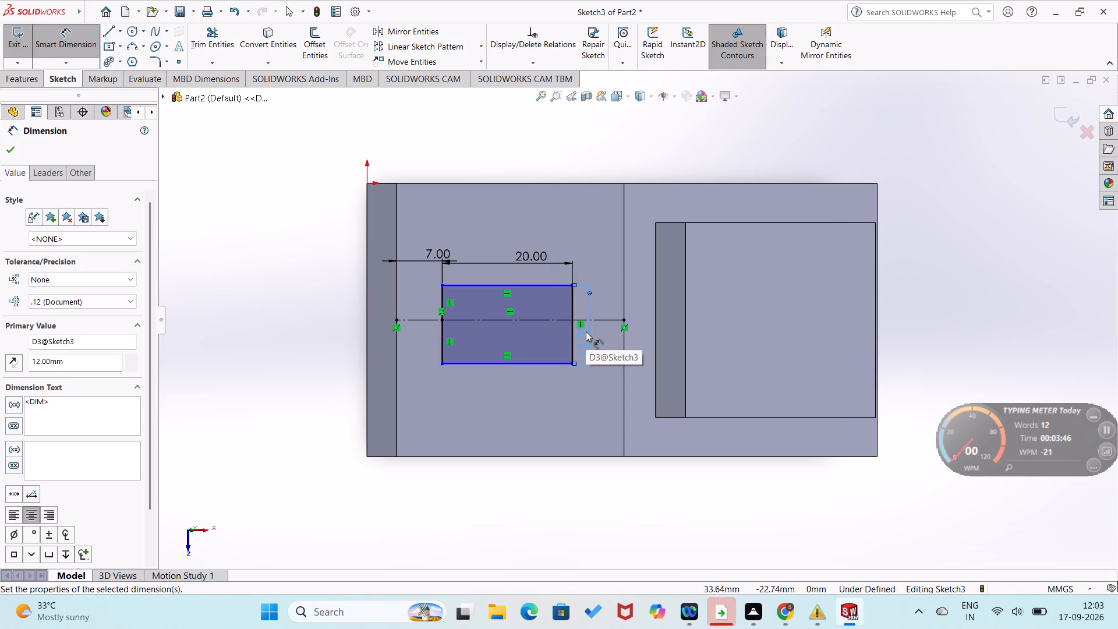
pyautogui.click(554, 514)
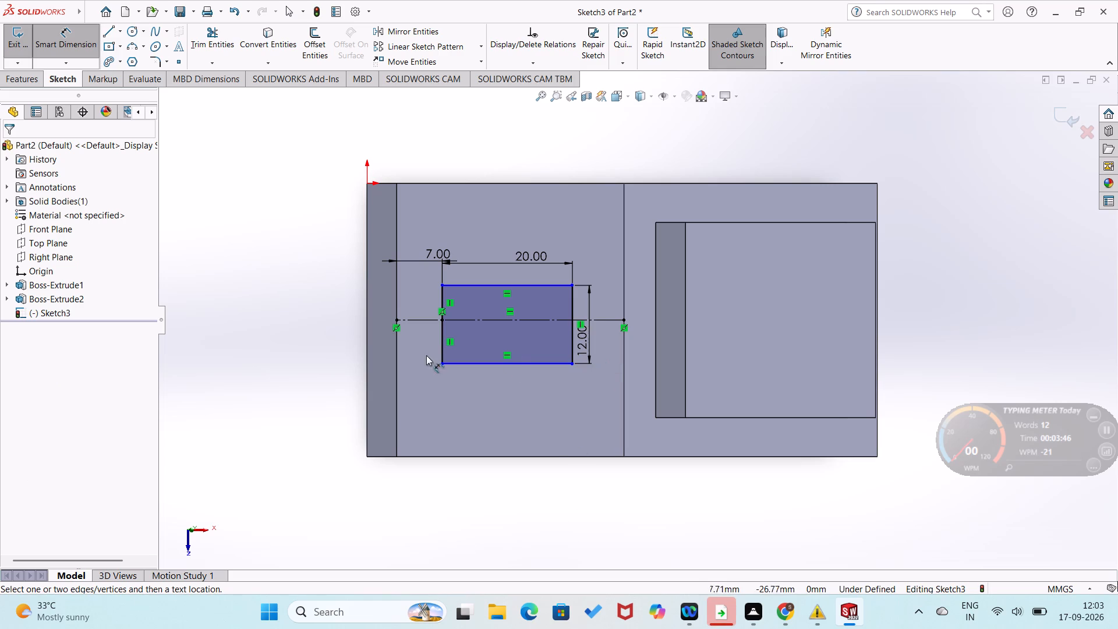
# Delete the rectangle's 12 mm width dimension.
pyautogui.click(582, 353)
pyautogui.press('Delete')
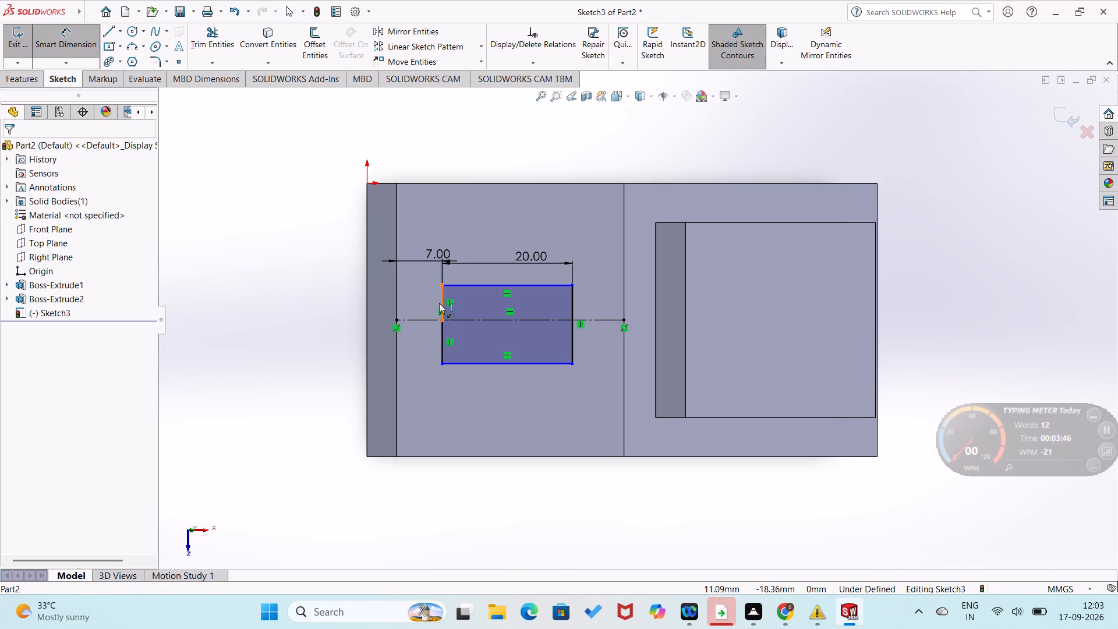
# Dimension the two segments of the rectangle's side nearest the lower edge as 6 mm each, one on either side of the midline.
pyautogui.click(441, 303)
pyautogui.click(434, 301)
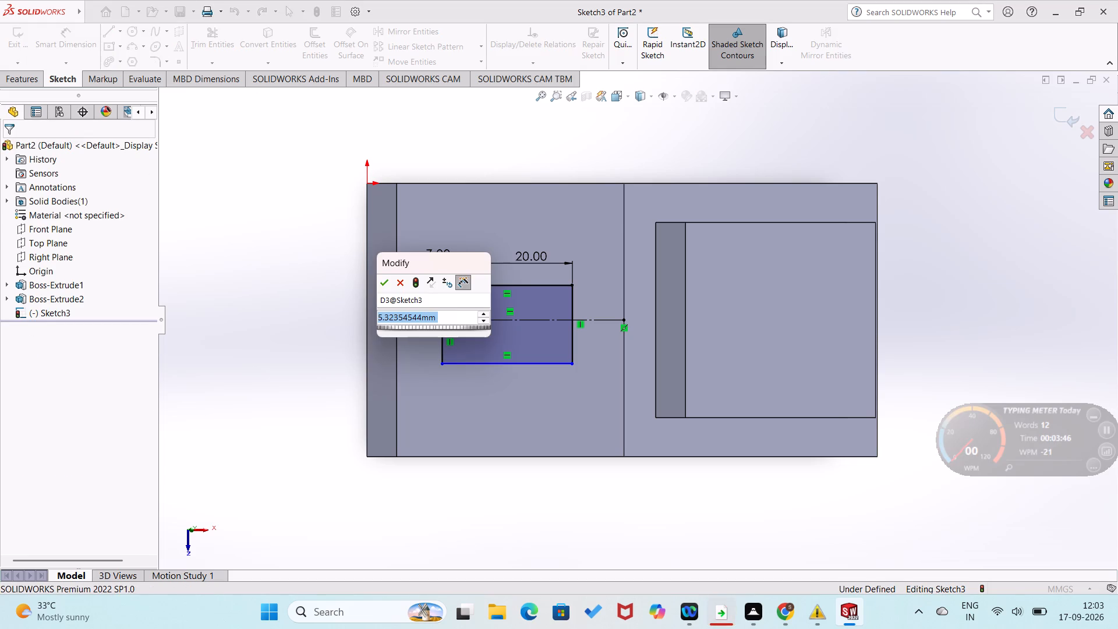
pyautogui.press('6')
pyautogui.press('Return')
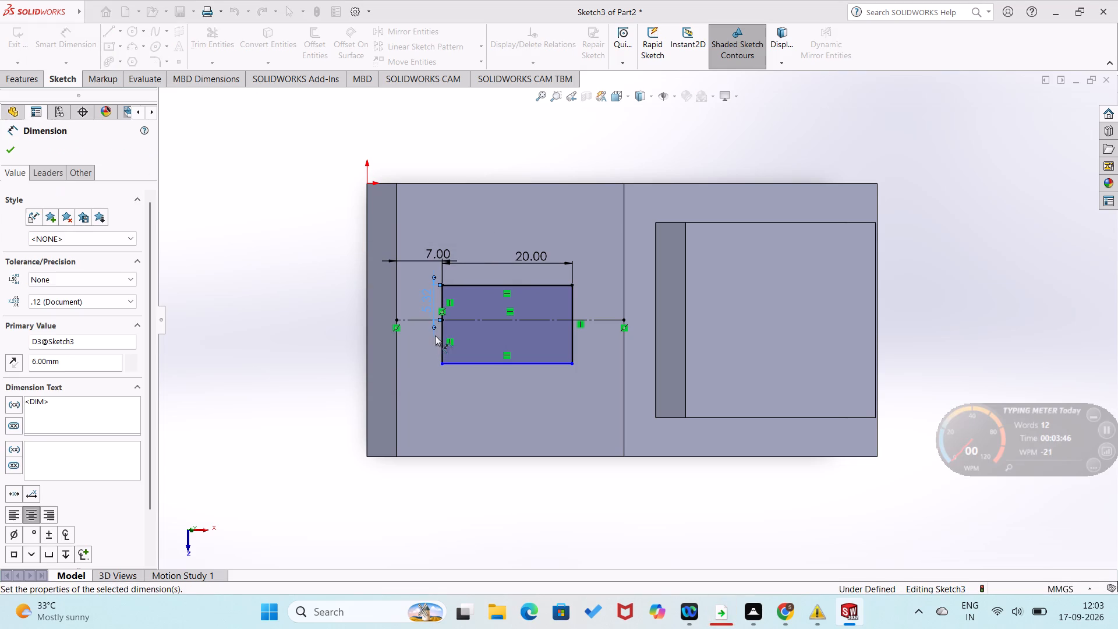
pyautogui.click(423, 347)
pyautogui.click(442, 343)
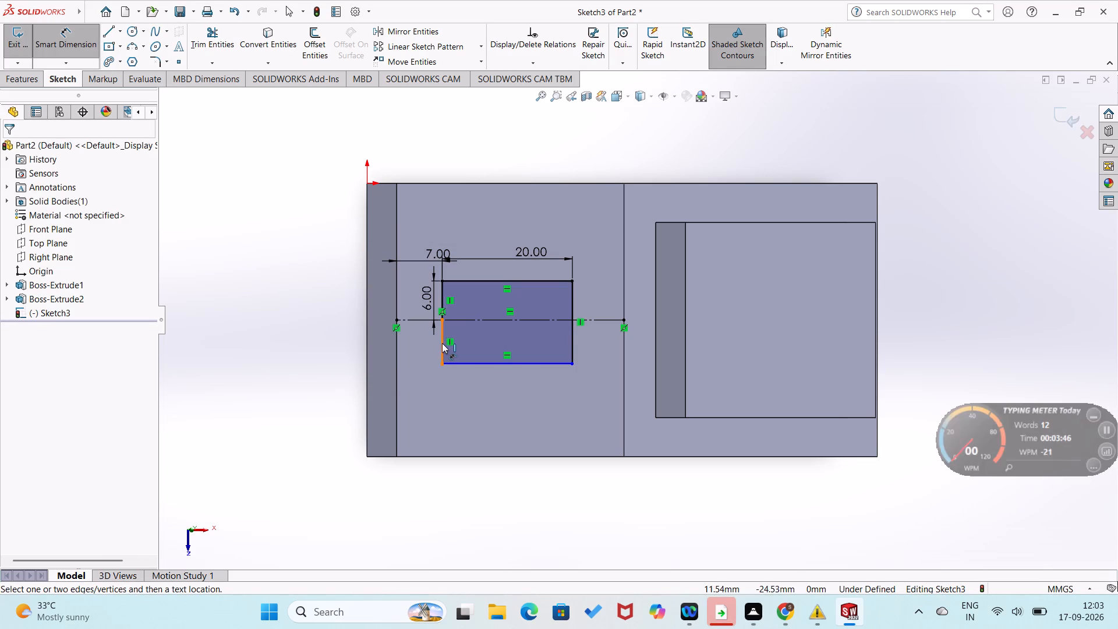
pyautogui.click(427, 343)
pyautogui.press('6')
pyautogui.press('Return')
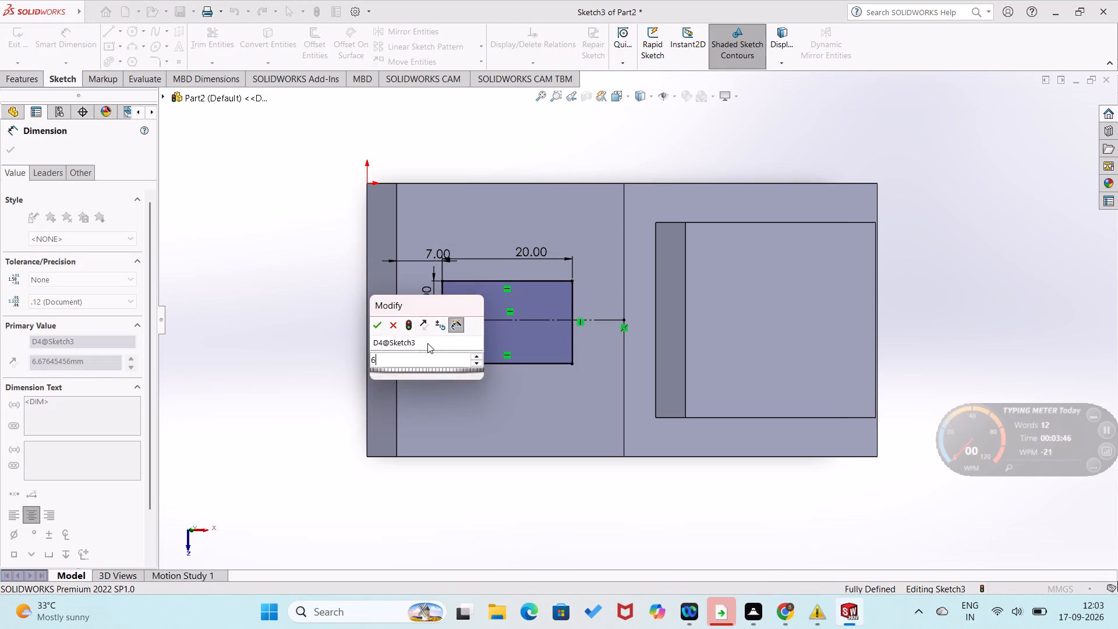
pyautogui.click(341, 367)
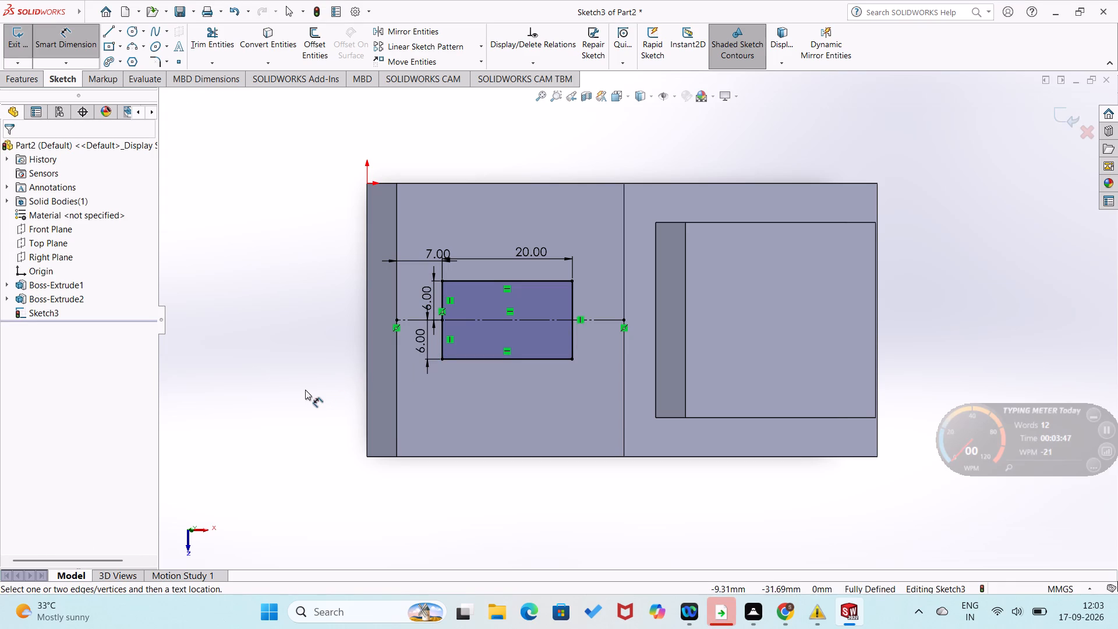
# Cut the rectangle through the whole block from the sloped face using Extruded Cut with the Through All end condition.
pyautogui.click(12, 83)
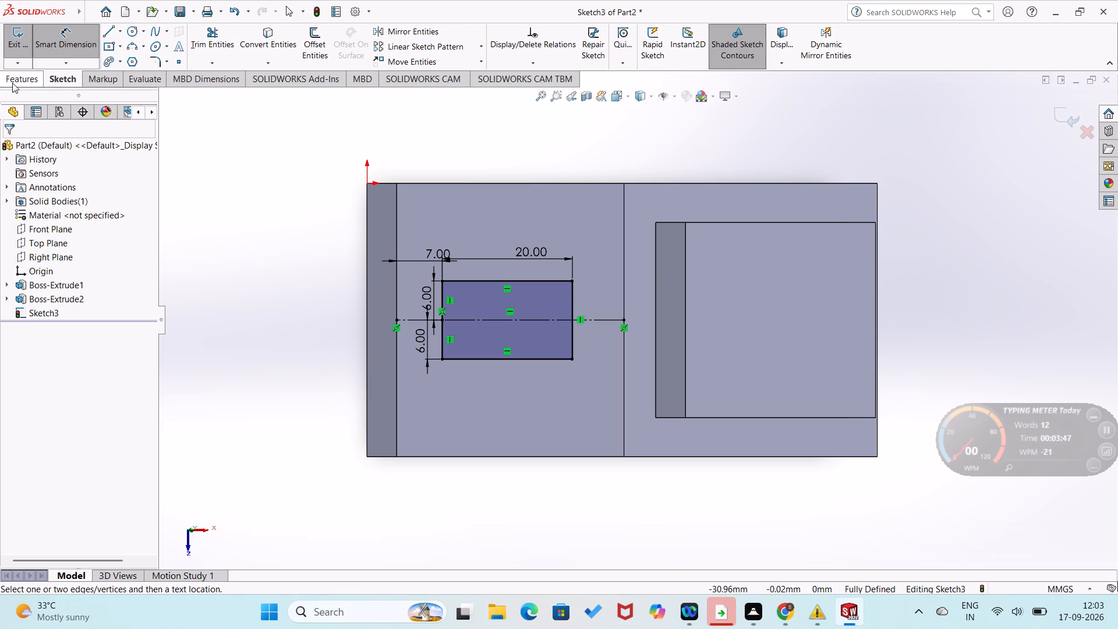
pyautogui.click(207, 44)
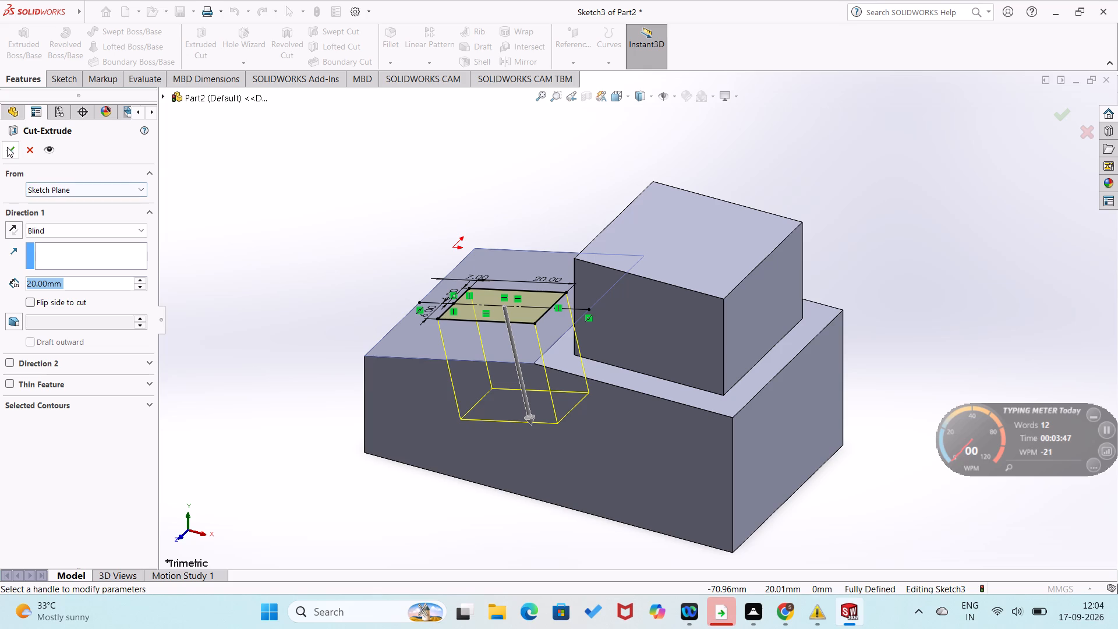
pyautogui.click(141, 231)
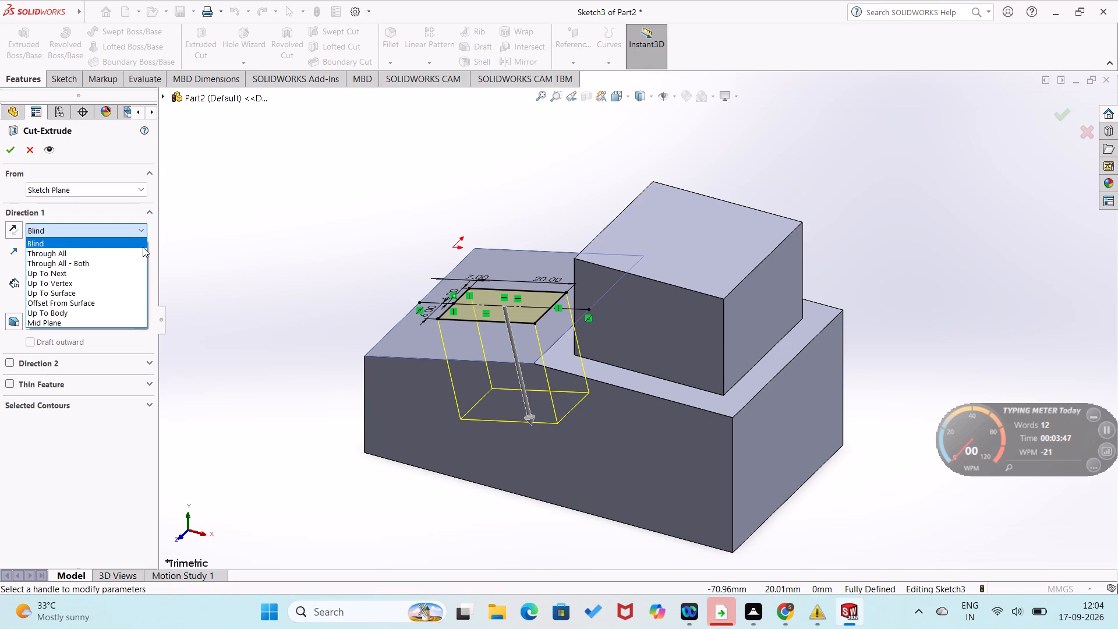
pyautogui.click(142, 250)
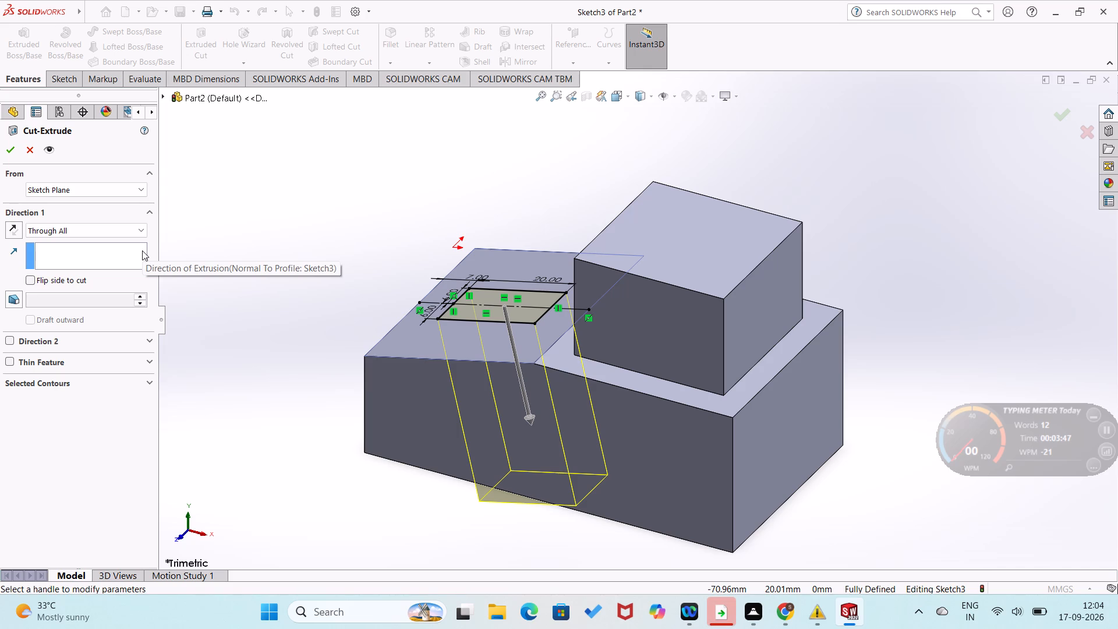
pyautogui.moveTo(232, 327); pyautogui.dragTo(345, 354, button='middle')
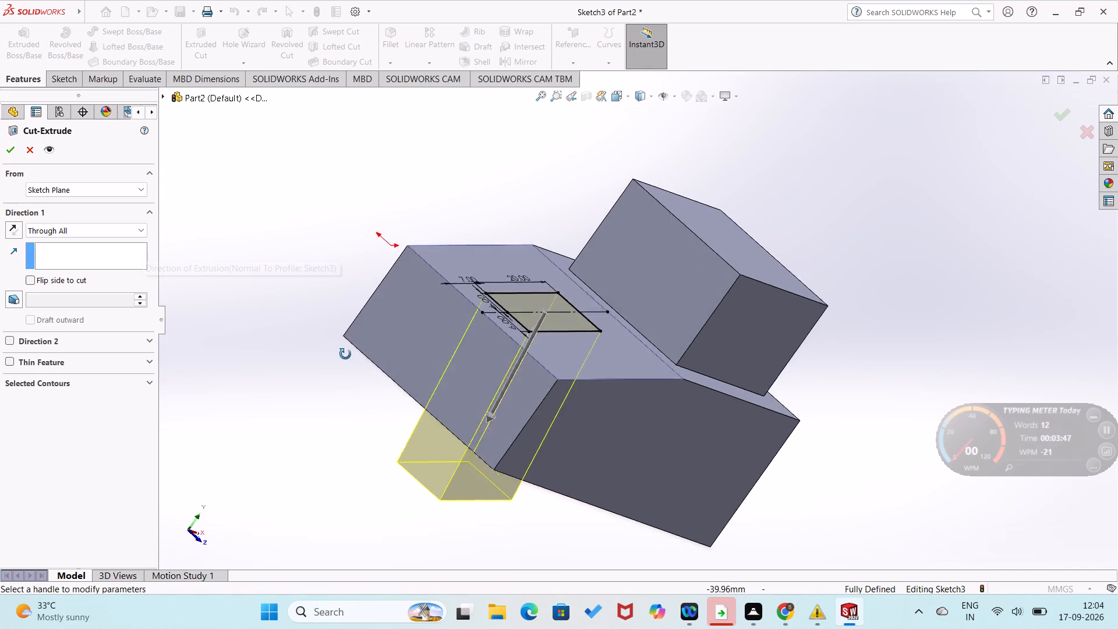
pyautogui.moveTo(345, 354); pyautogui.dragTo(480, 455, button='middle')
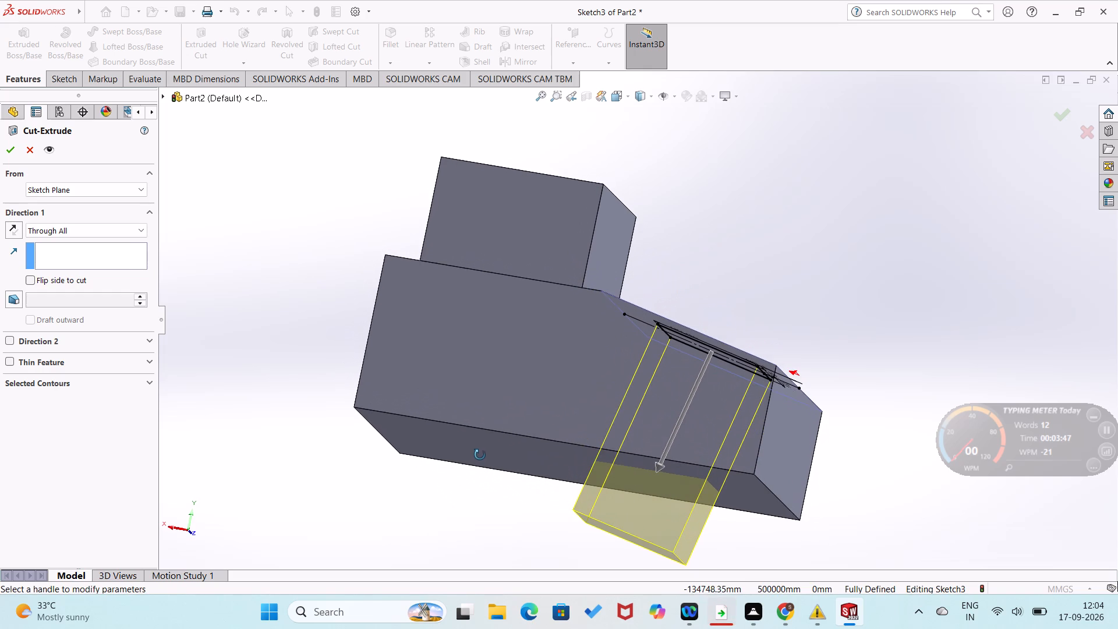
pyautogui.moveTo(480, 455); pyautogui.dragTo(480, 456, button='middle')
pyautogui.click(15, 150)
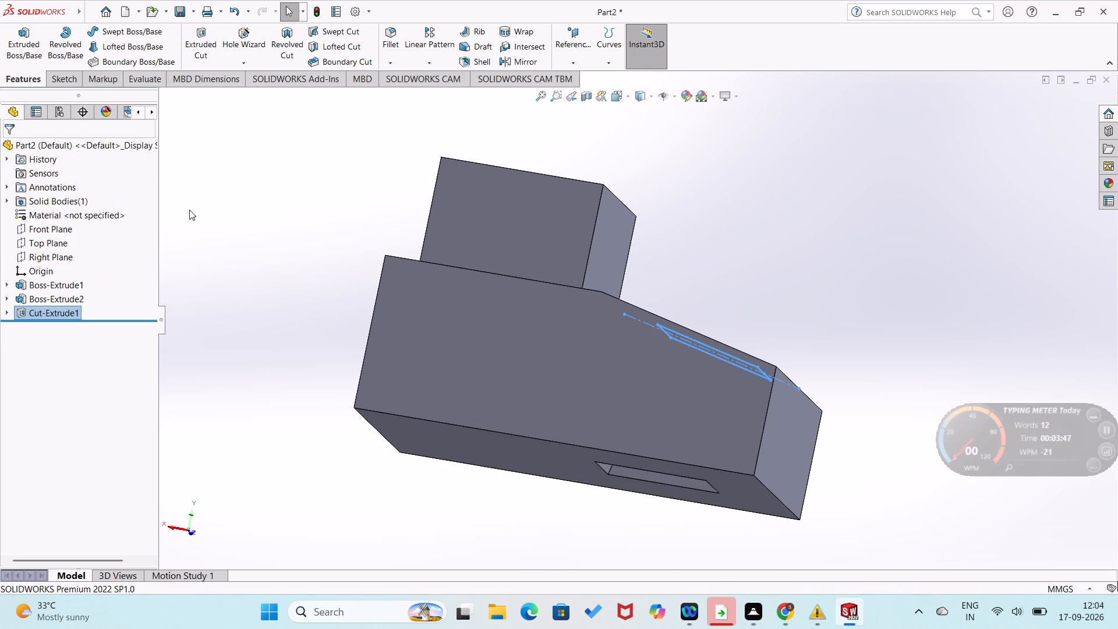
# Sketch a vertical 20 mm construction line on the upright face below the slope, joining the midpoints of its upper and lower edges.
pyautogui.moveTo(236, 227); pyautogui.dragTo(135, 293, button='middle')
pyautogui.click(295, 331)
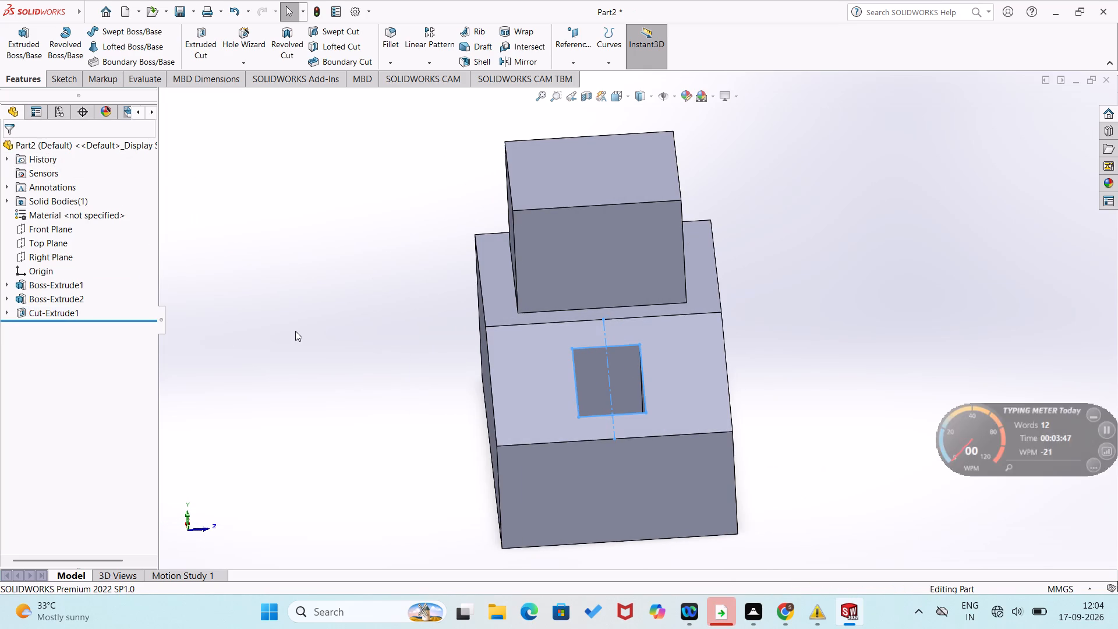
pyautogui.rightClick(590, 511)
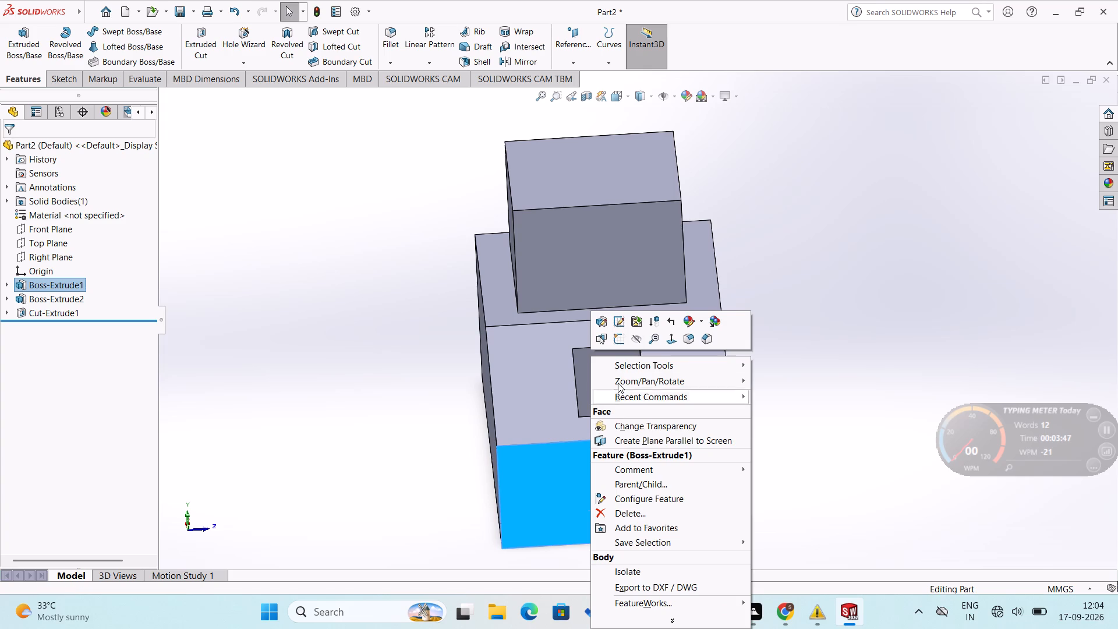
pyautogui.click(623, 340)
pyautogui.click(326, 348)
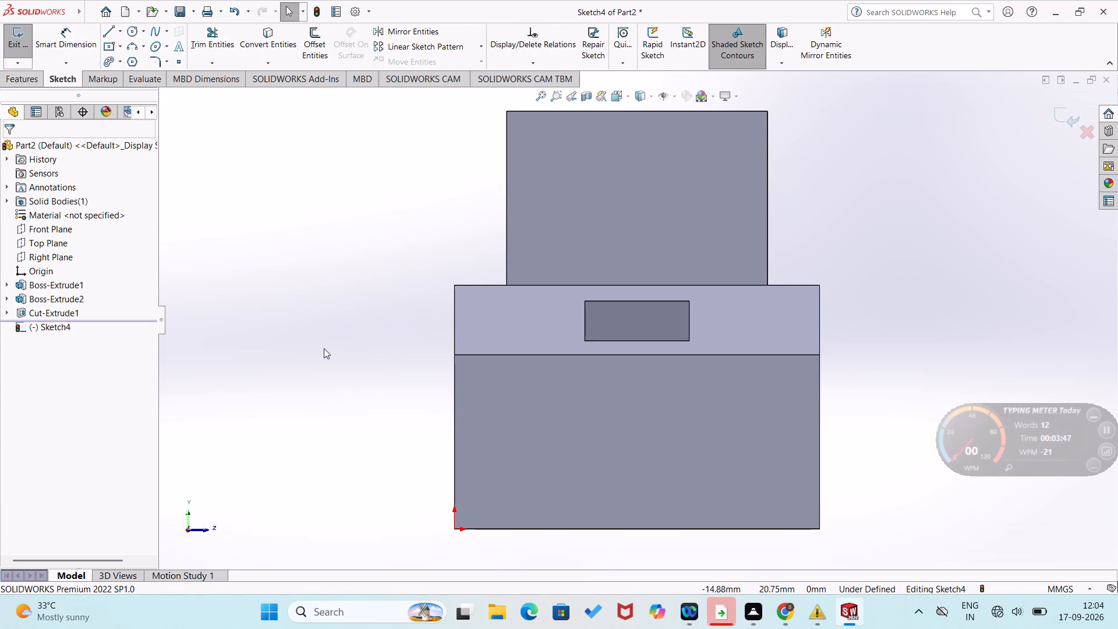
pyautogui.click(109, 26)
pyautogui.click(636, 355)
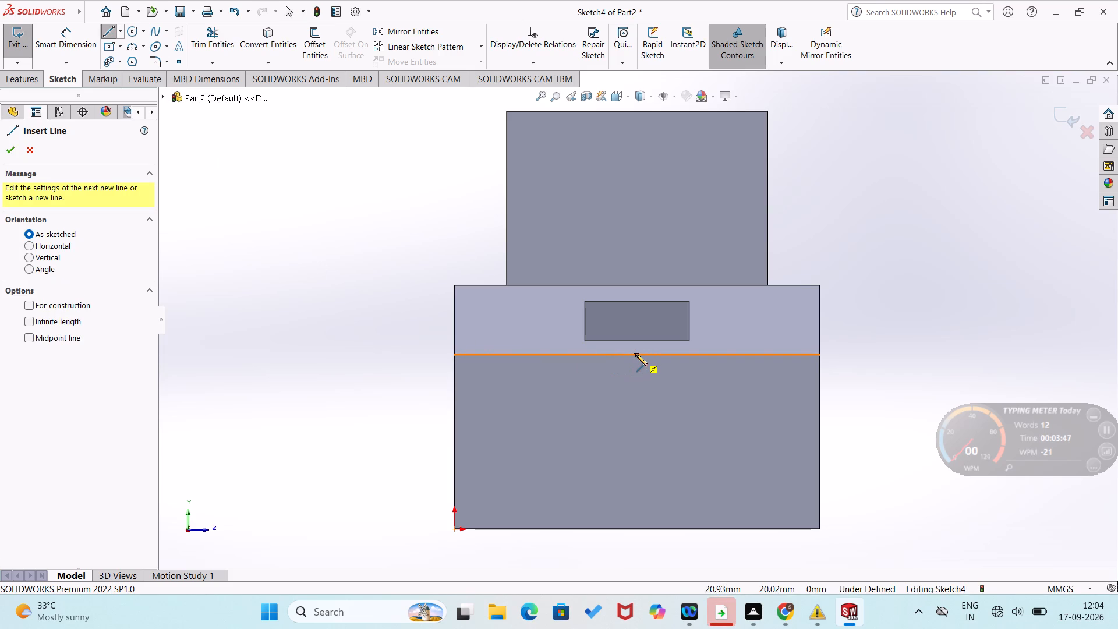
pyautogui.click(638, 528)
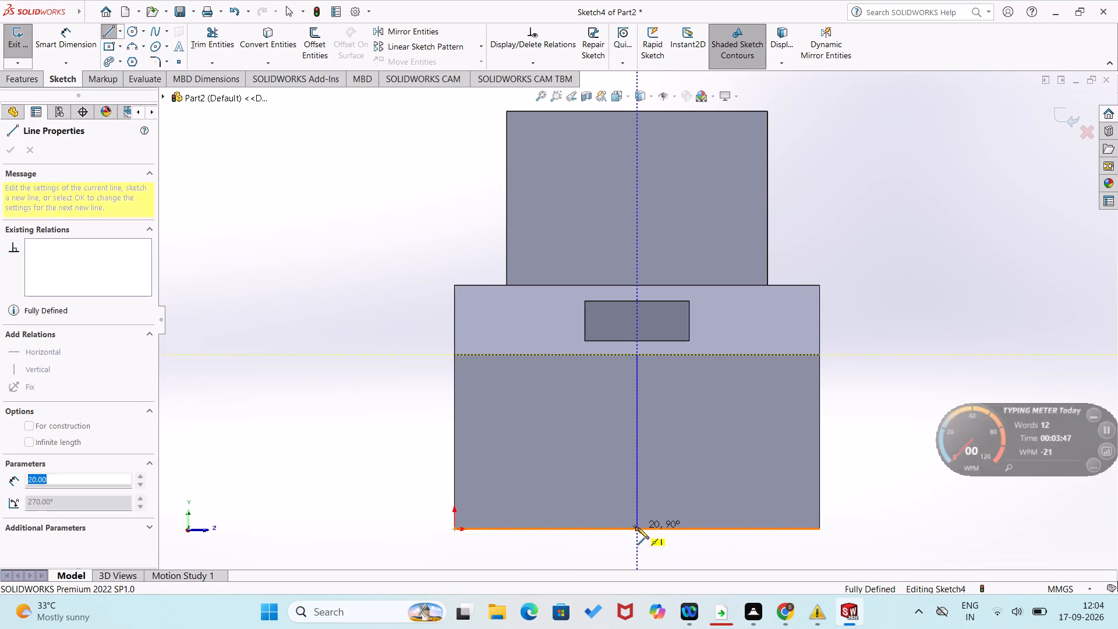
pyautogui.rightClick(629, 529)
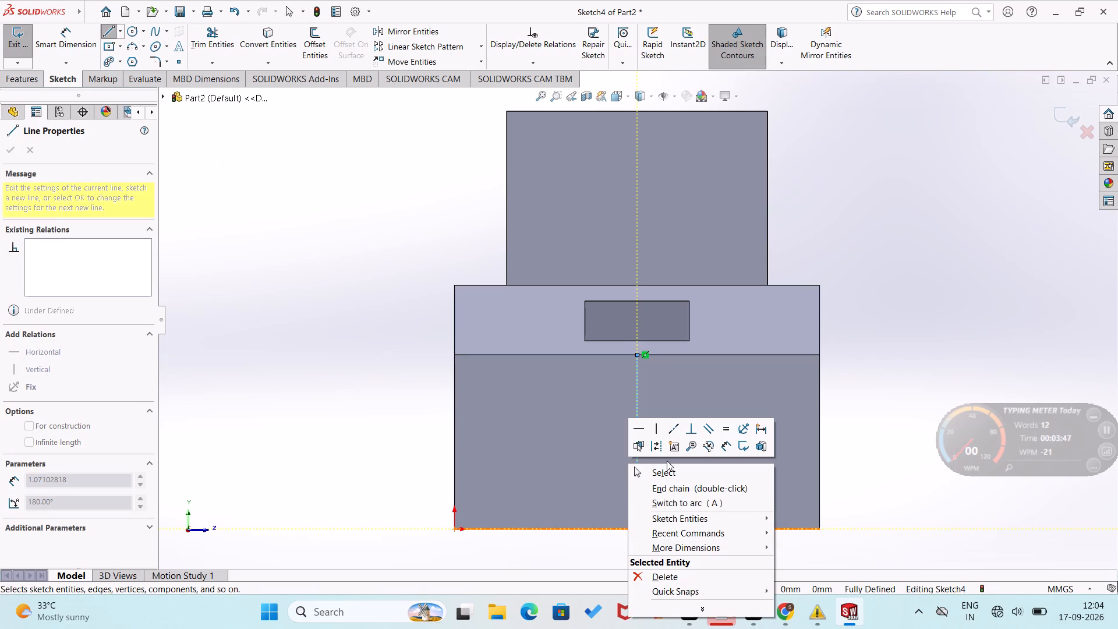
pyautogui.click(668, 477)
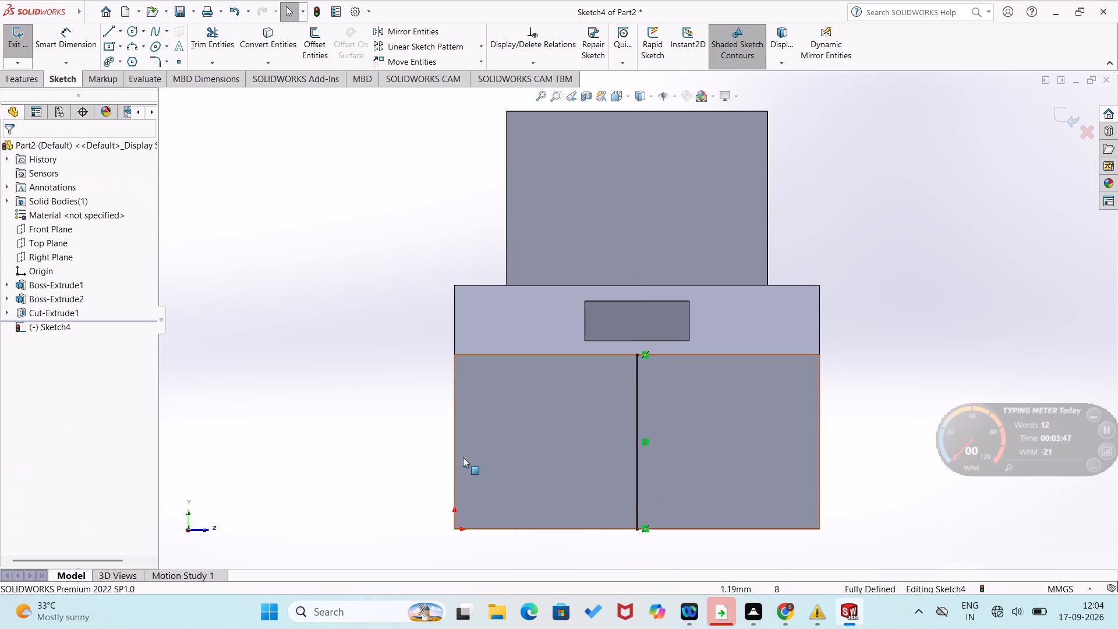
pyautogui.rightClick(525, 445)
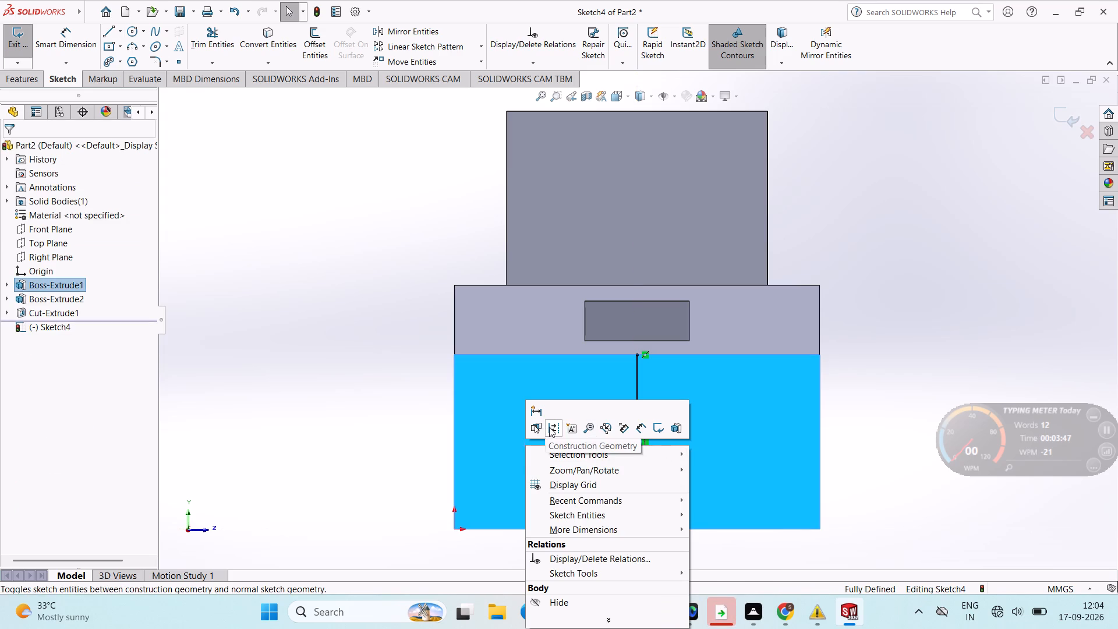
pyautogui.click(550, 427)
pyautogui.click(636, 431)
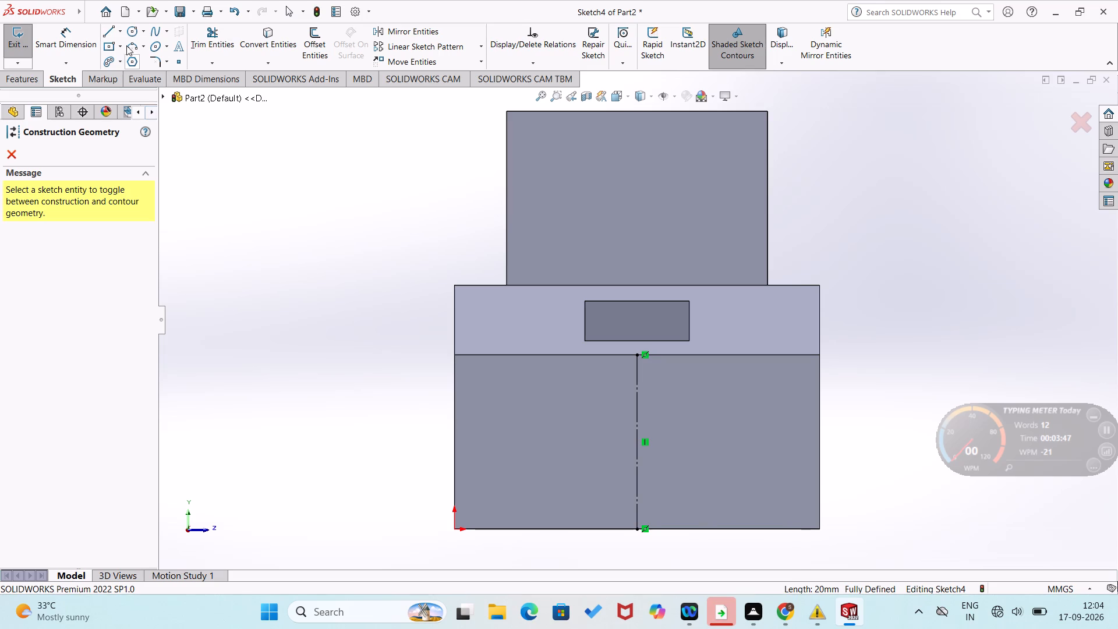
# Sketch a circle of about 11.9 mm radius centred on the midpoint of the face's lower edge.
pyautogui.click(129, 27)
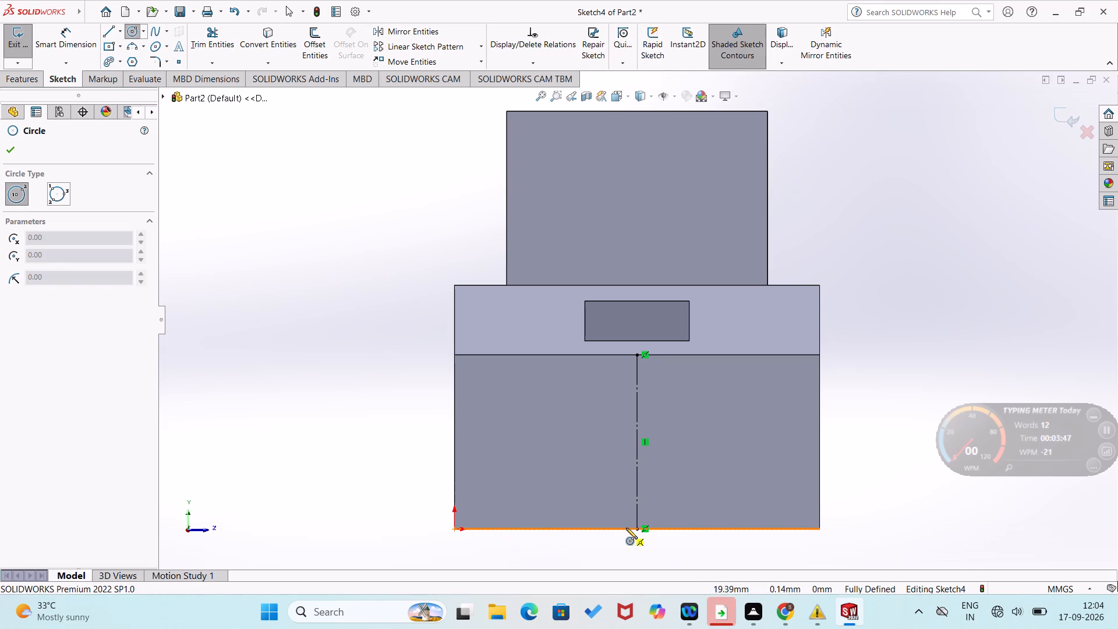
pyautogui.click(636, 531)
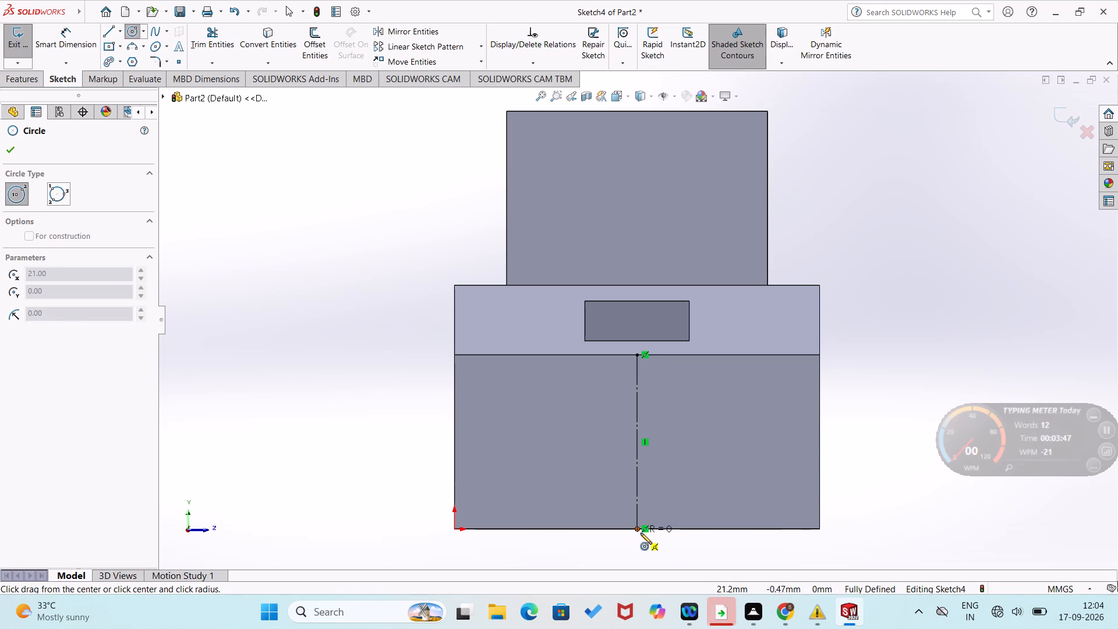
pyautogui.click(737, 556)
pyautogui.rightClick(737, 504)
pyautogui.rightClick(737, 504)
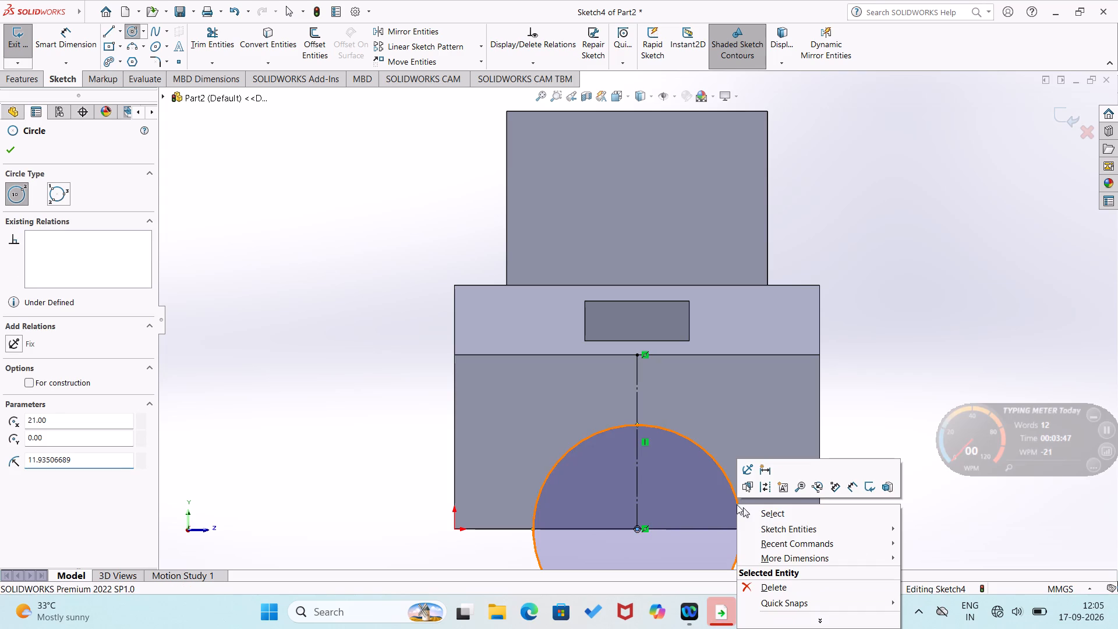
pyautogui.rightClick(283, 366)
pyautogui.rightClick(314, 379)
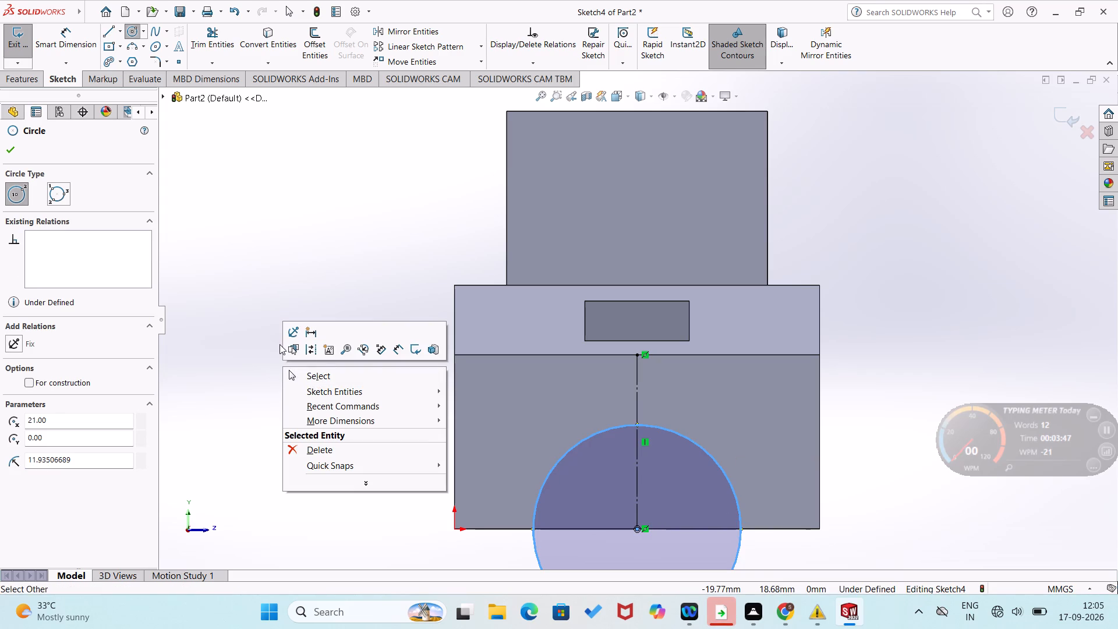
pyautogui.click(250, 342)
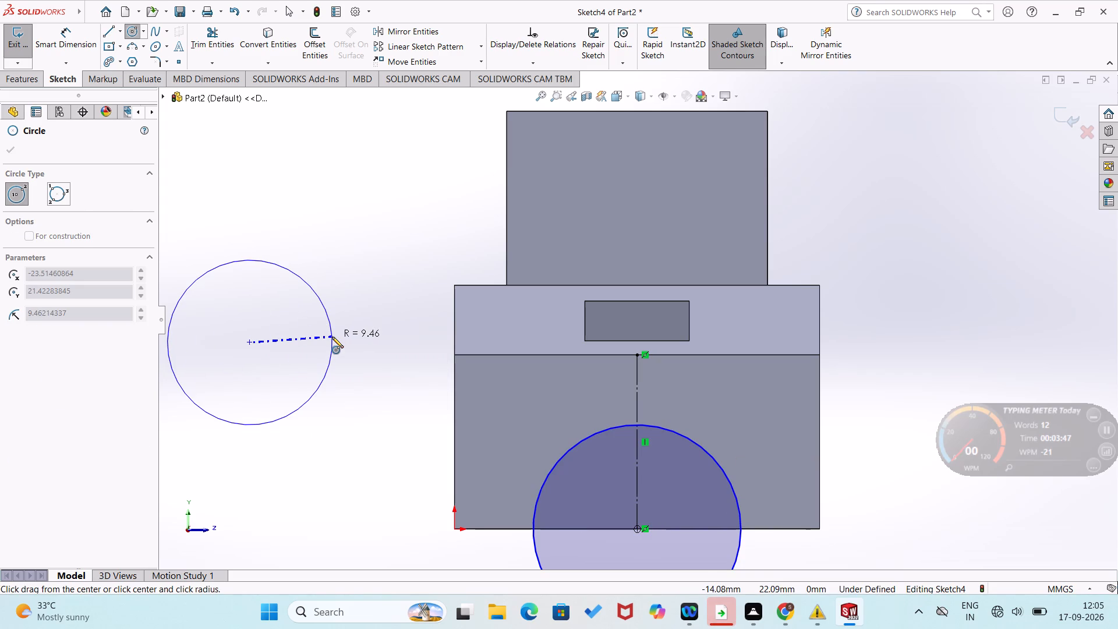
pyautogui.press('Escape')
# Dimension the circle's diameter as 30 mm.
pyautogui.moveTo(332, 337); pyautogui.dragTo(355, 259, button='right')
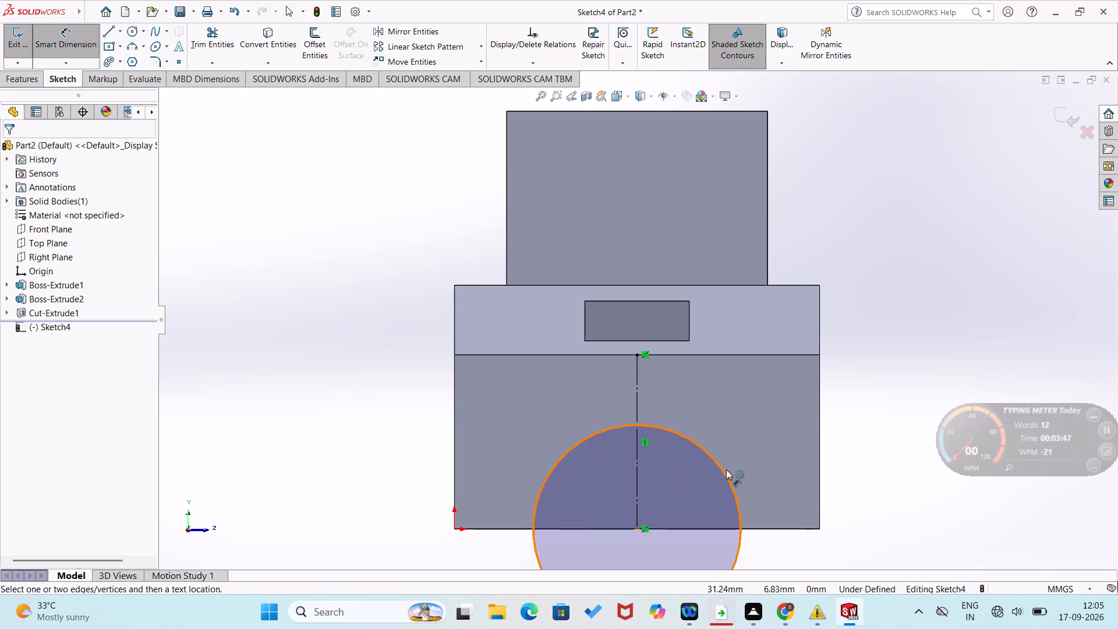
pyautogui.click(734, 492)
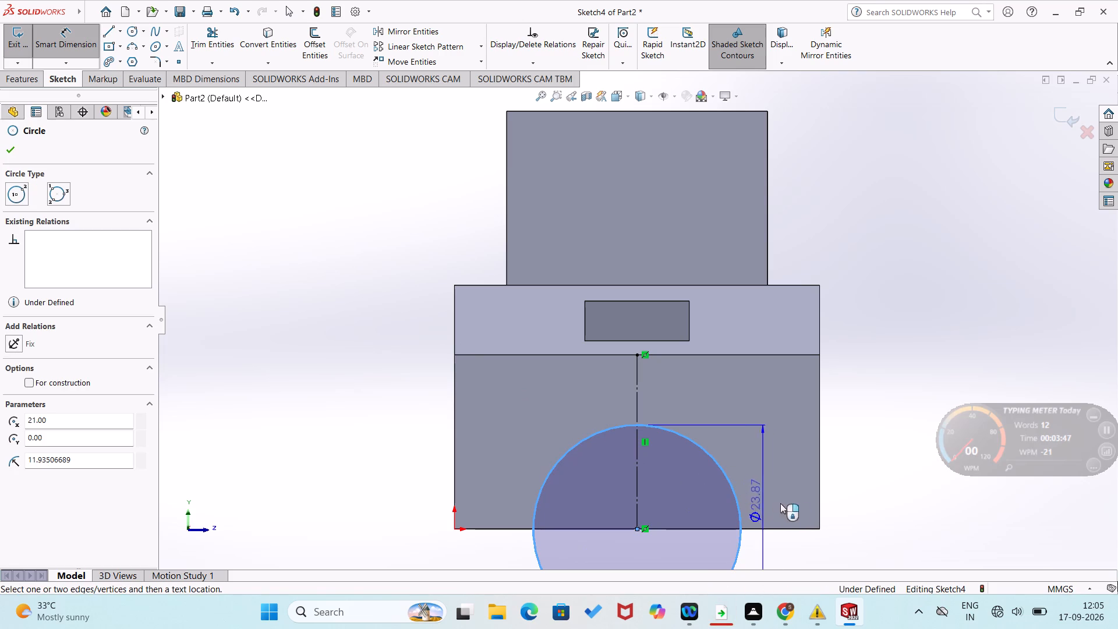
pyautogui.click(844, 507)
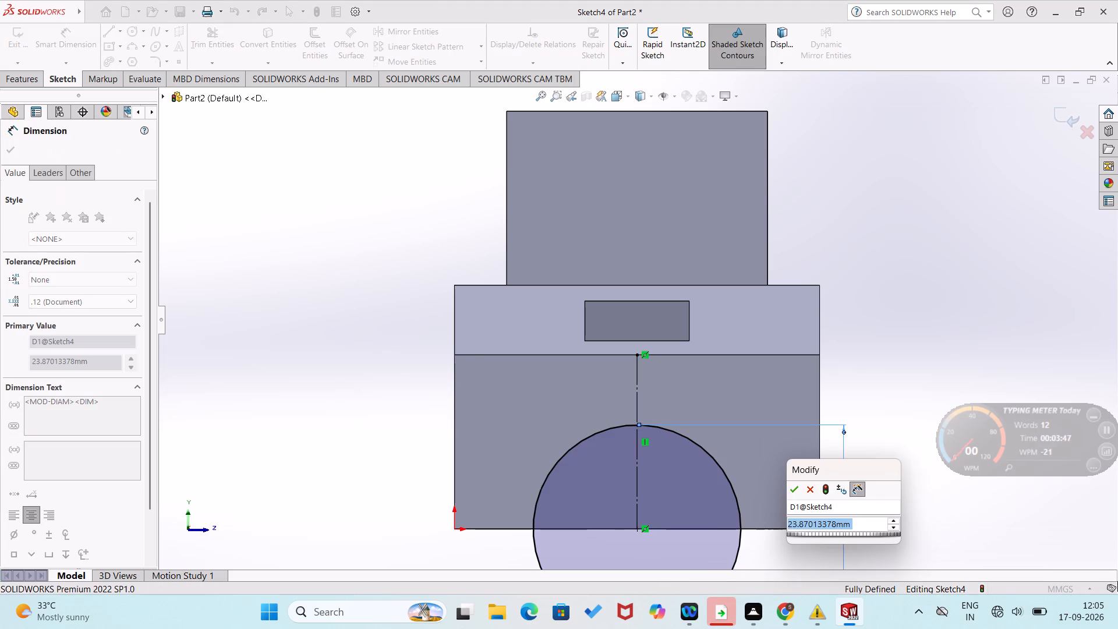
pyautogui.write('30')
pyautogui.press('Return')
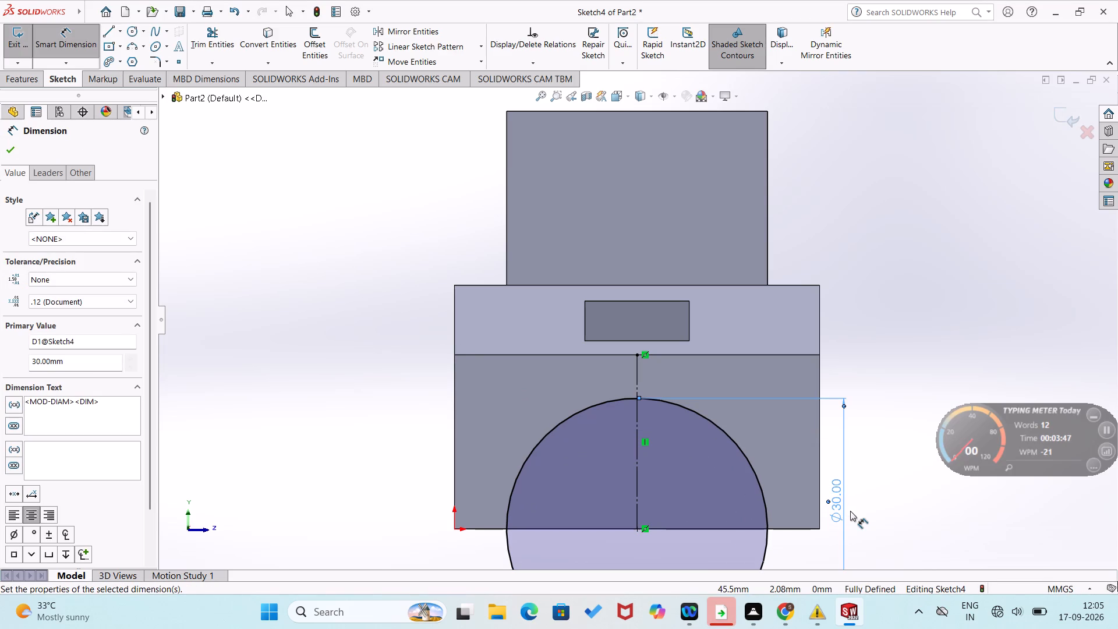
pyautogui.scroll(2, 850, 511)
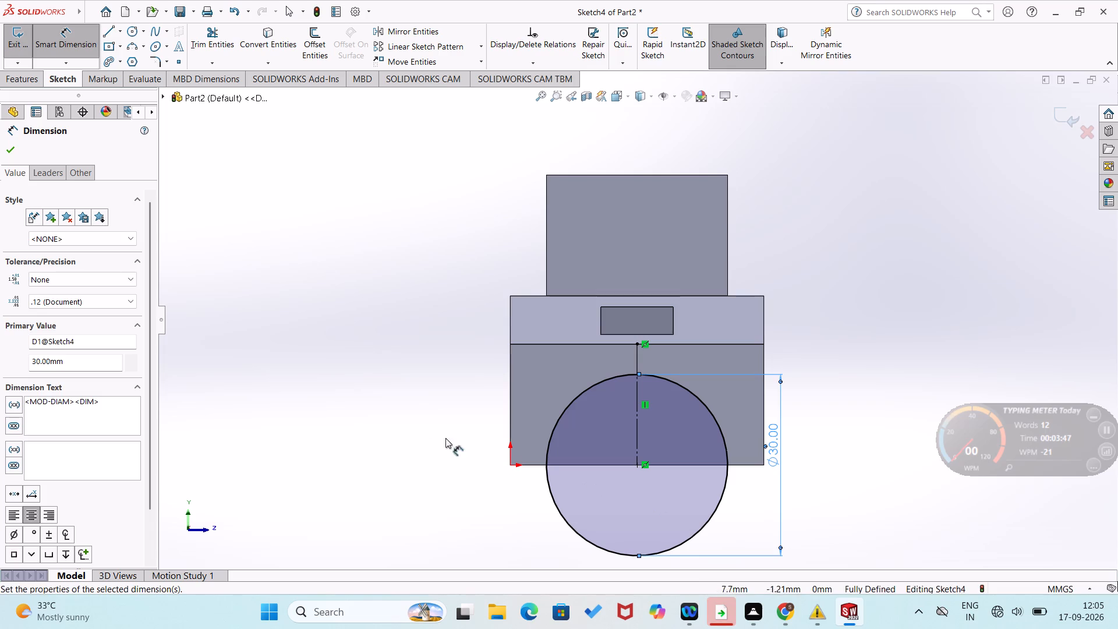
pyautogui.click(410, 400)
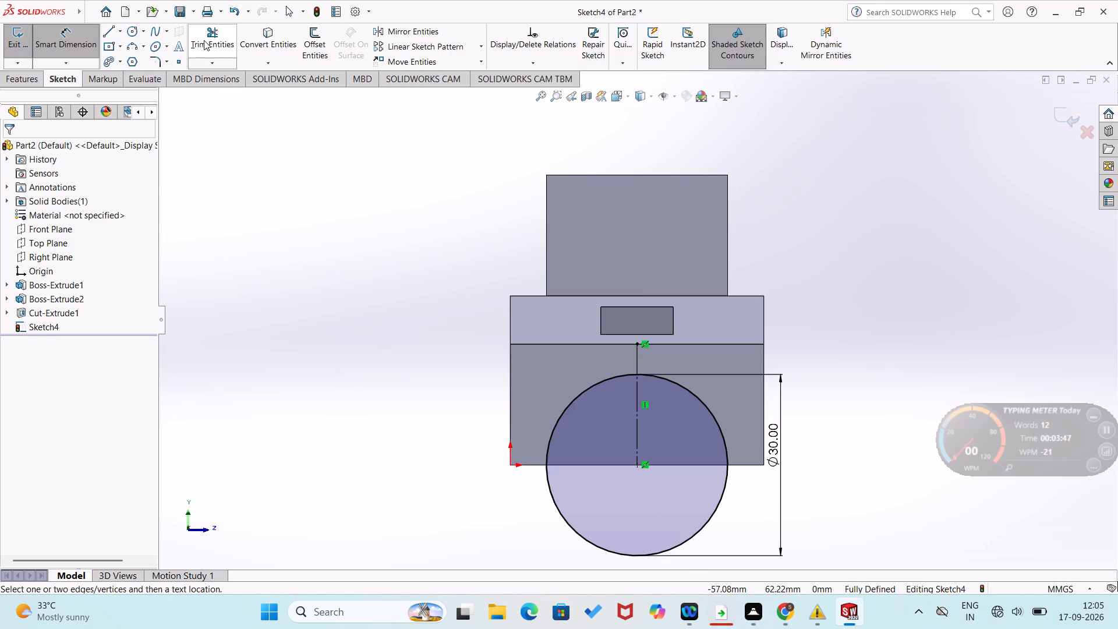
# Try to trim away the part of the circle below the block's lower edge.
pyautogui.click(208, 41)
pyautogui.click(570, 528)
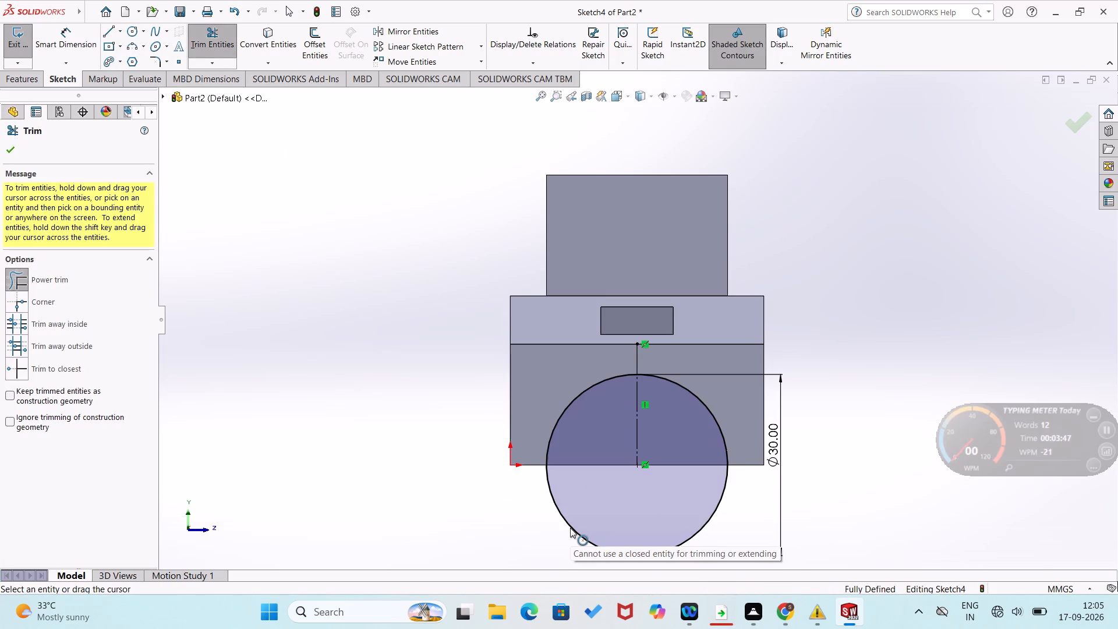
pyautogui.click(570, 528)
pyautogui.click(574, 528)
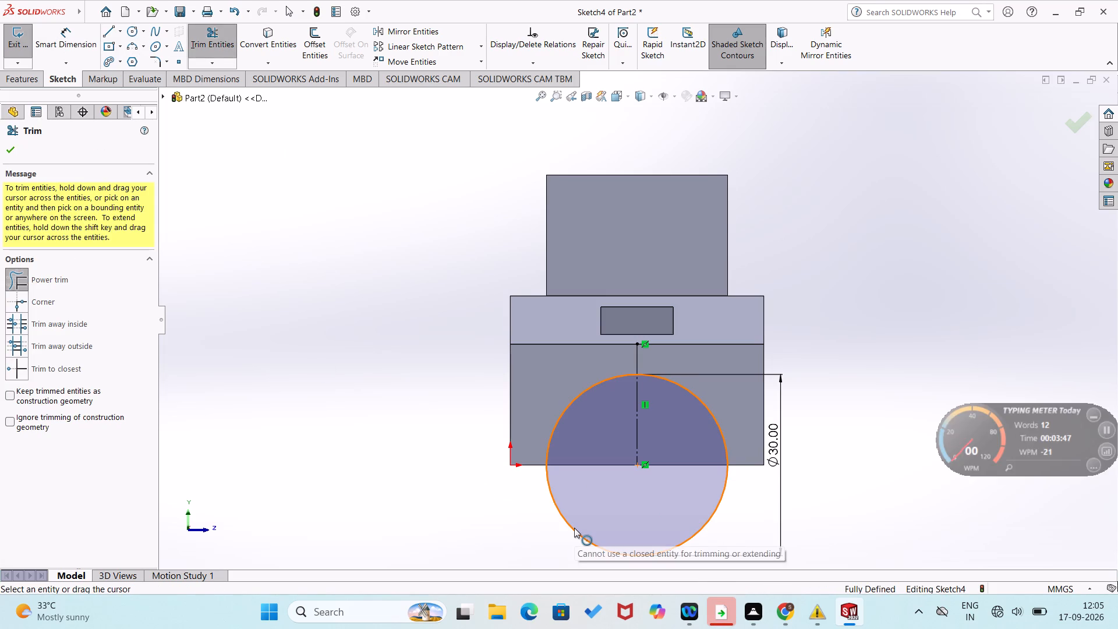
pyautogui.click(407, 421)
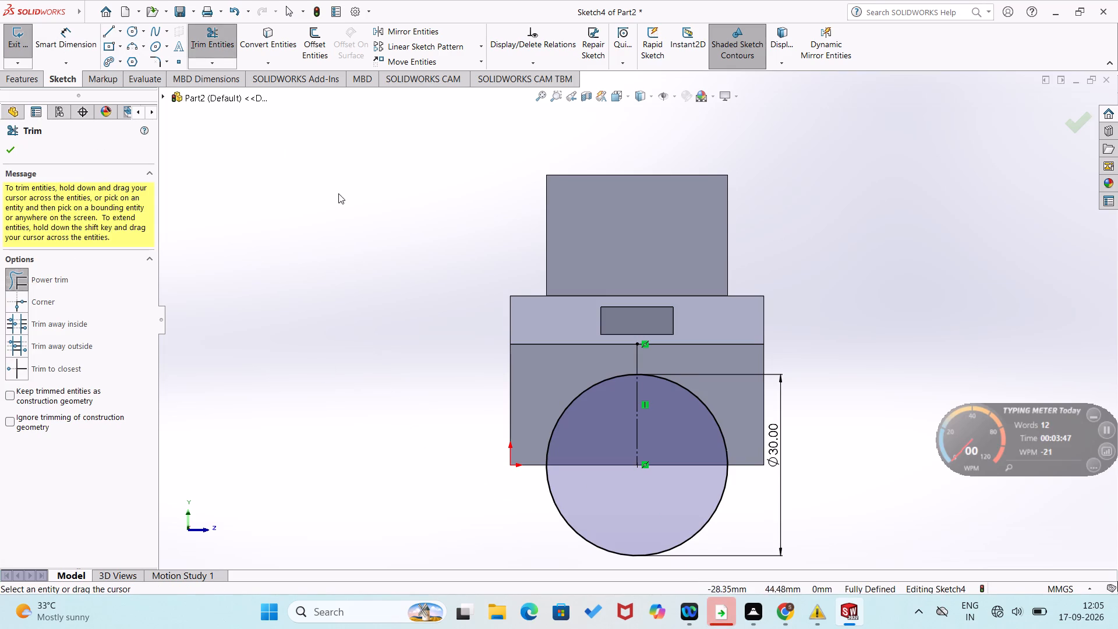
# Sketch a horizontal 30 mm line across the circle's diameter along the face's lower edge.
pyautogui.click(108, 37)
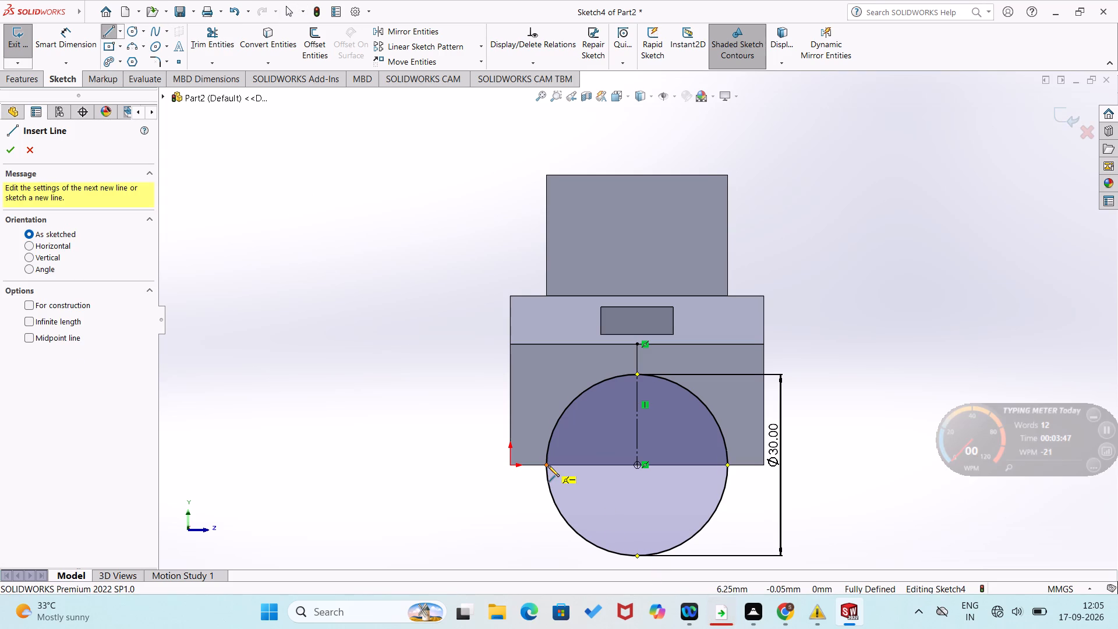
pyautogui.click(546, 465)
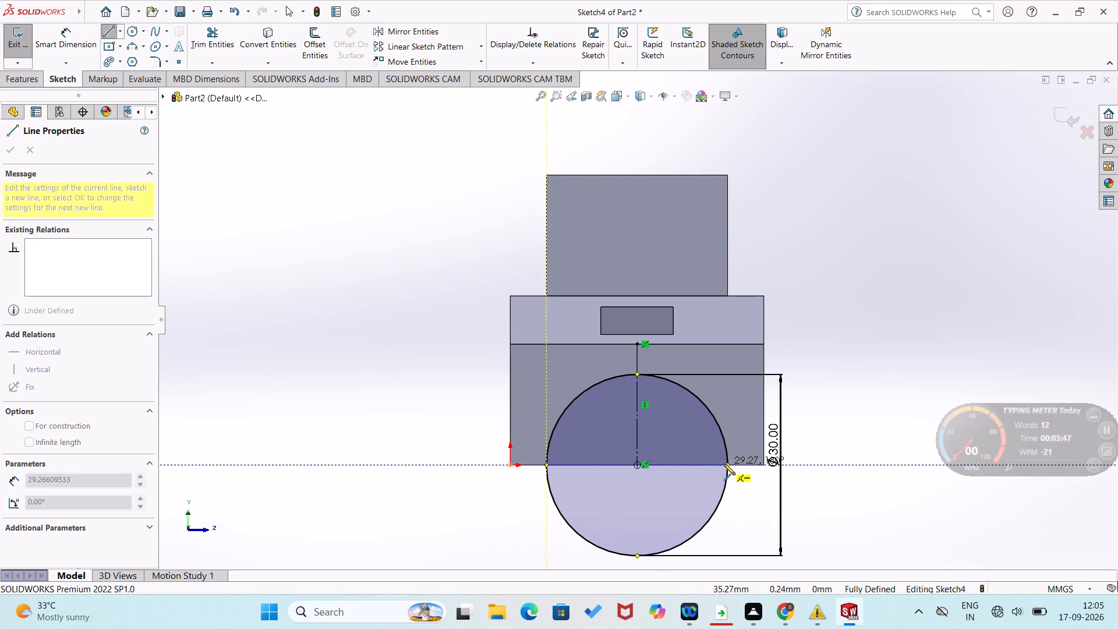
pyautogui.click(730, 465)
pyautogui.rightClick(730, 465)
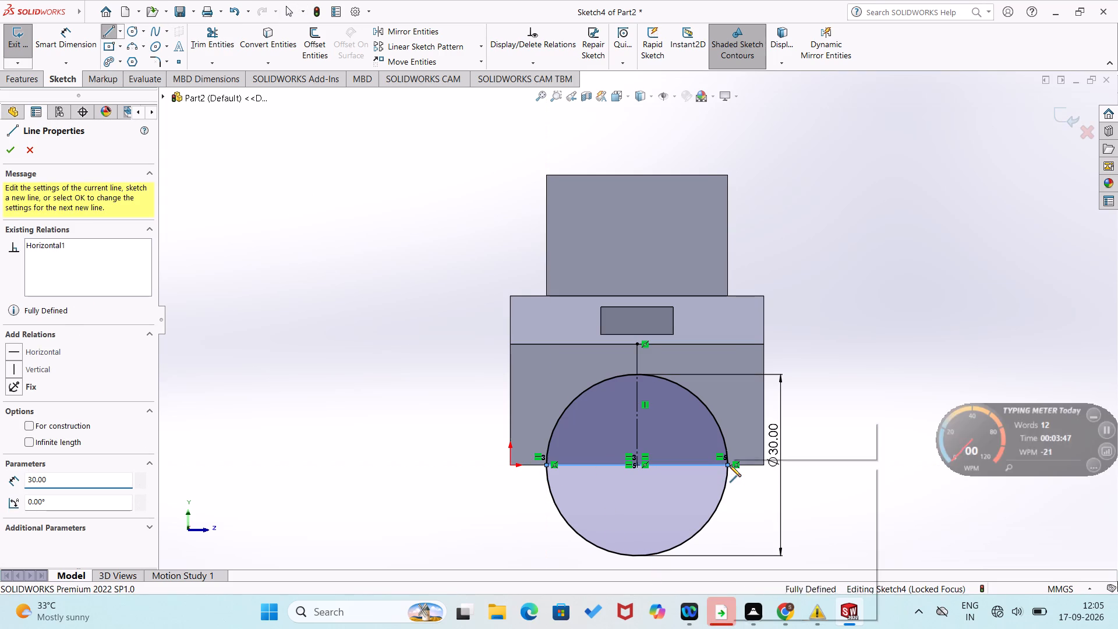
pyautogui.click(758, 447)
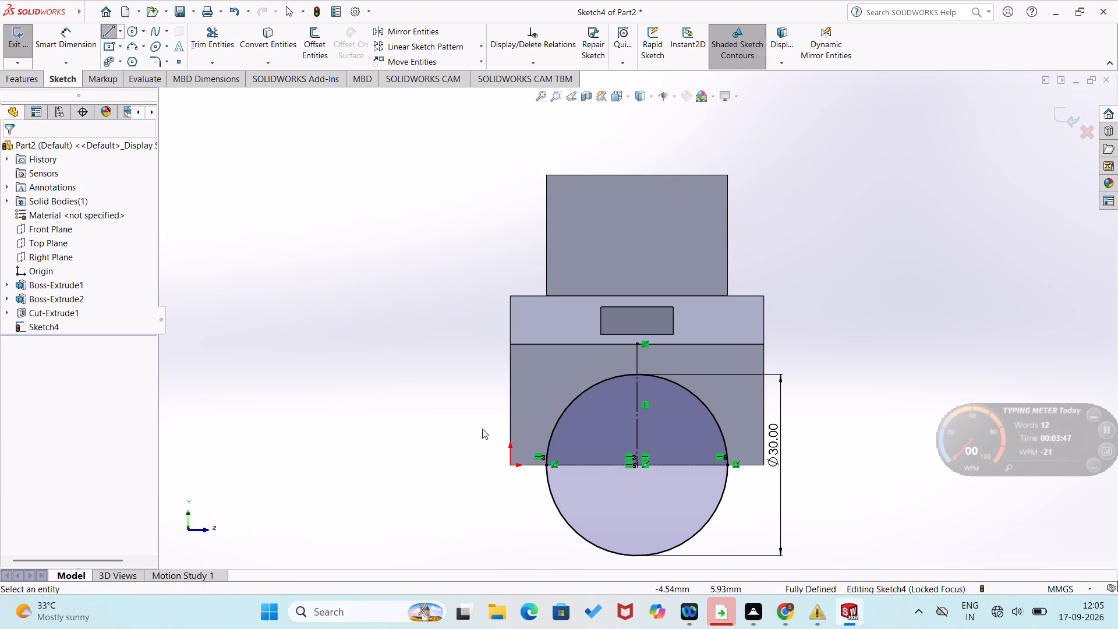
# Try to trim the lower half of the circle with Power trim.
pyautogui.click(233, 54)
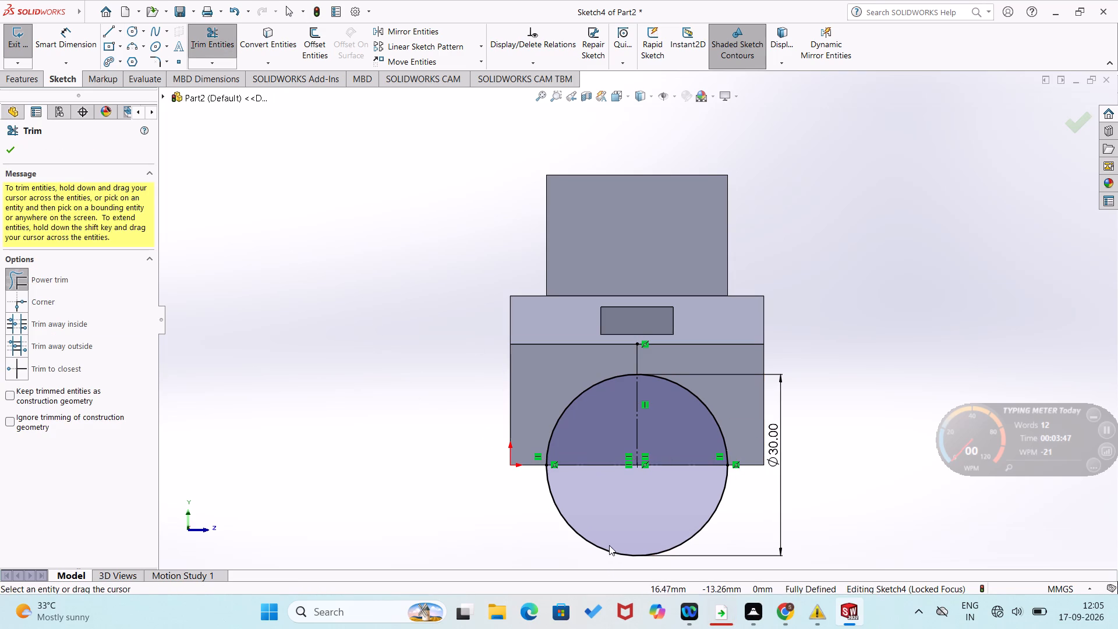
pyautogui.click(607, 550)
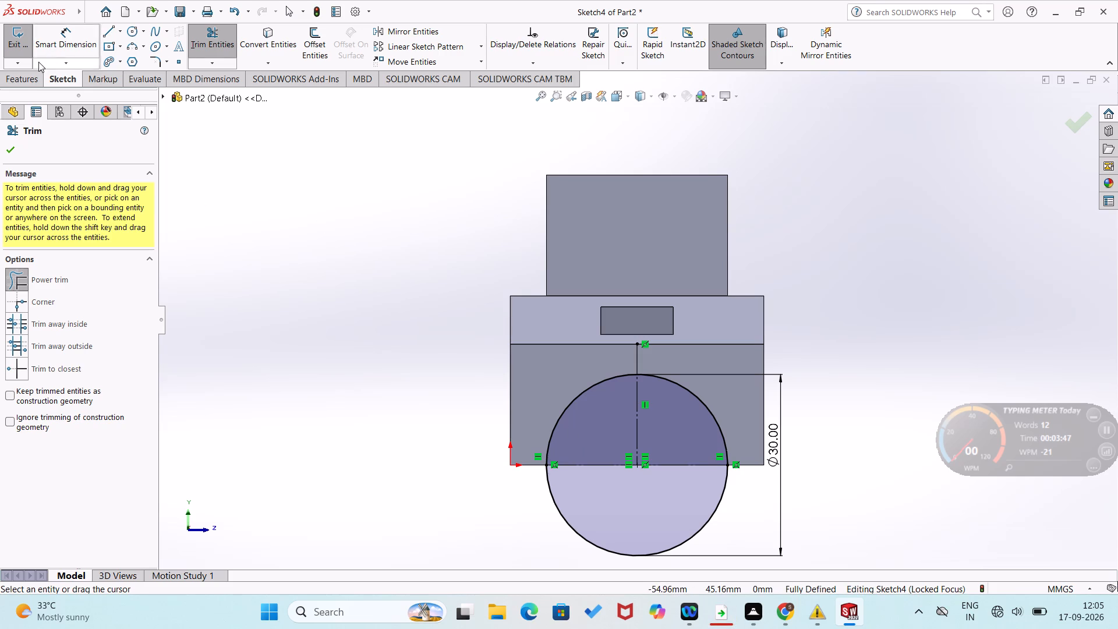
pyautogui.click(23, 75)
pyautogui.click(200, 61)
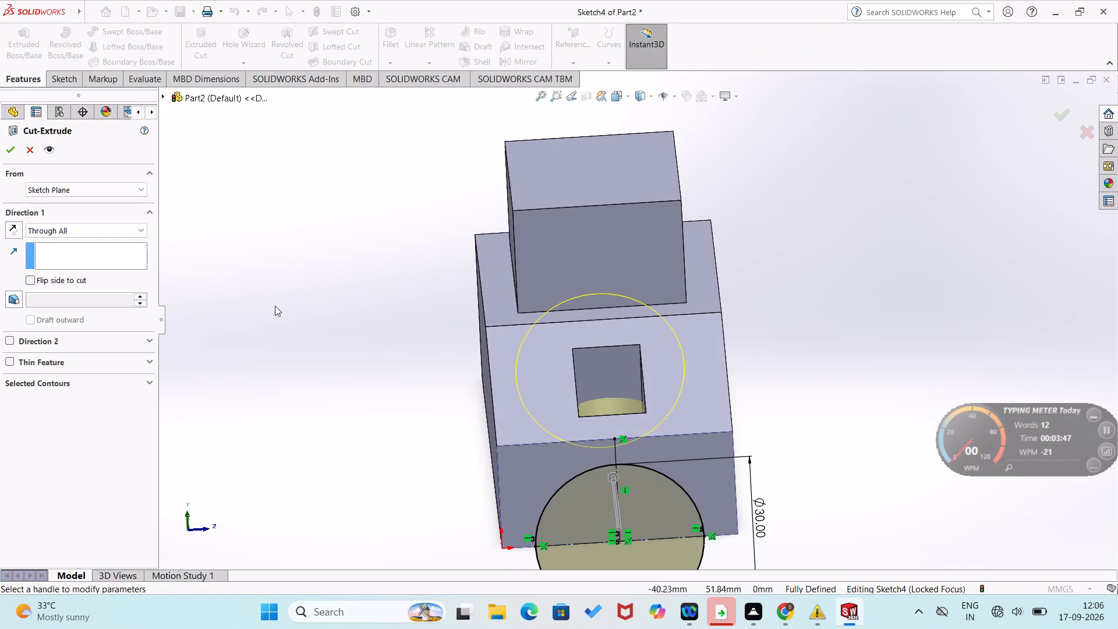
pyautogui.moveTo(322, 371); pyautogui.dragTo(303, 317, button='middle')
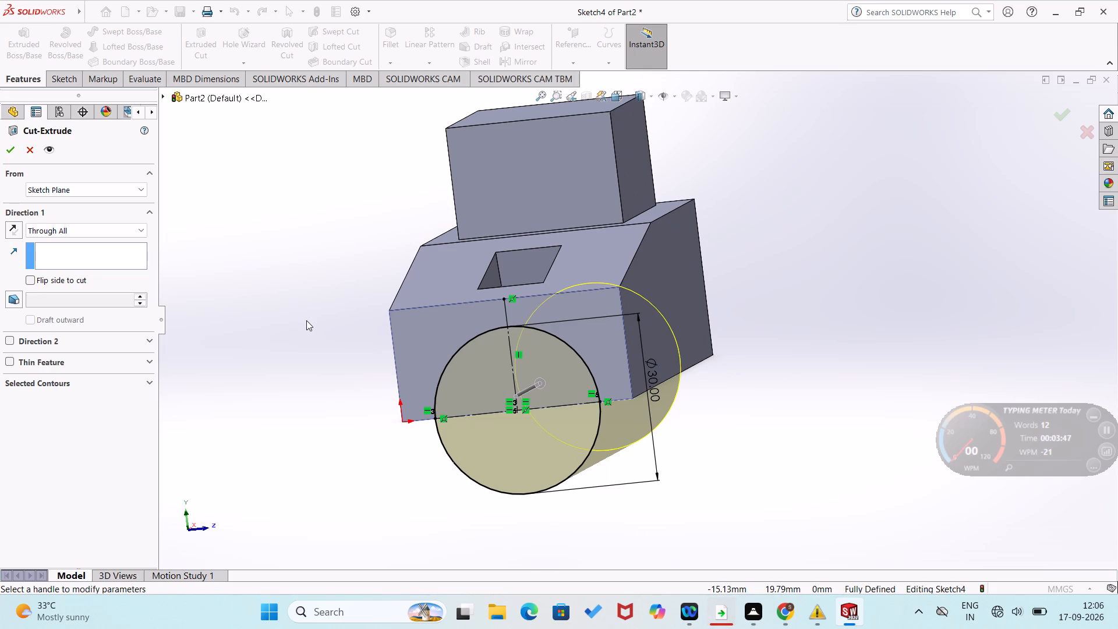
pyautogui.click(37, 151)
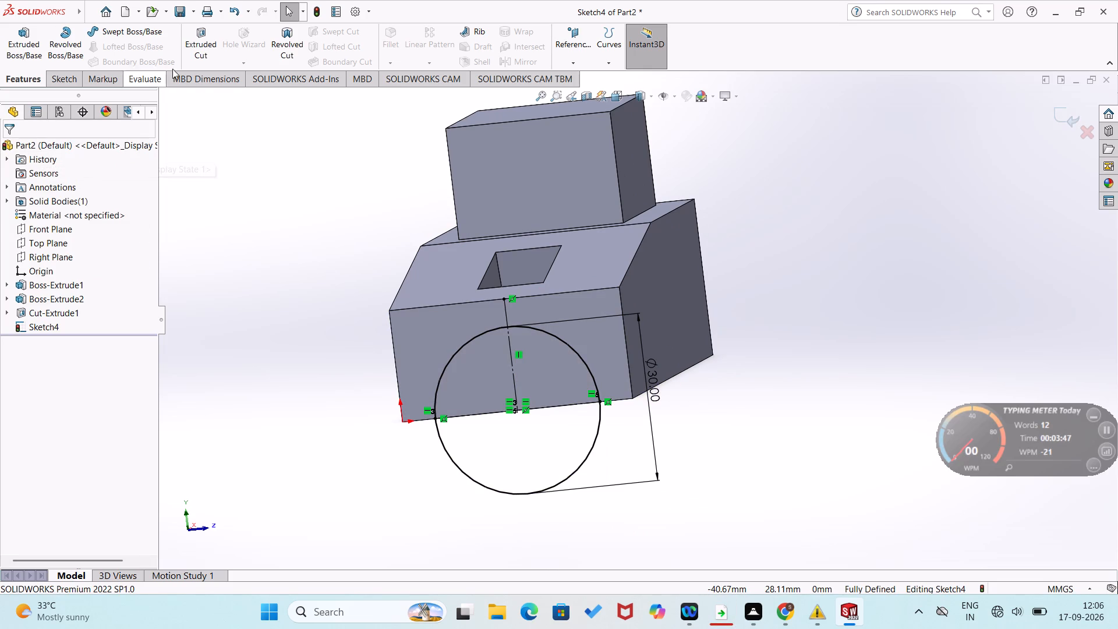
# Trim away the lower half of the circle with Power trim, leaving a semicircle on the face.
pyautogui.click(67, 72)
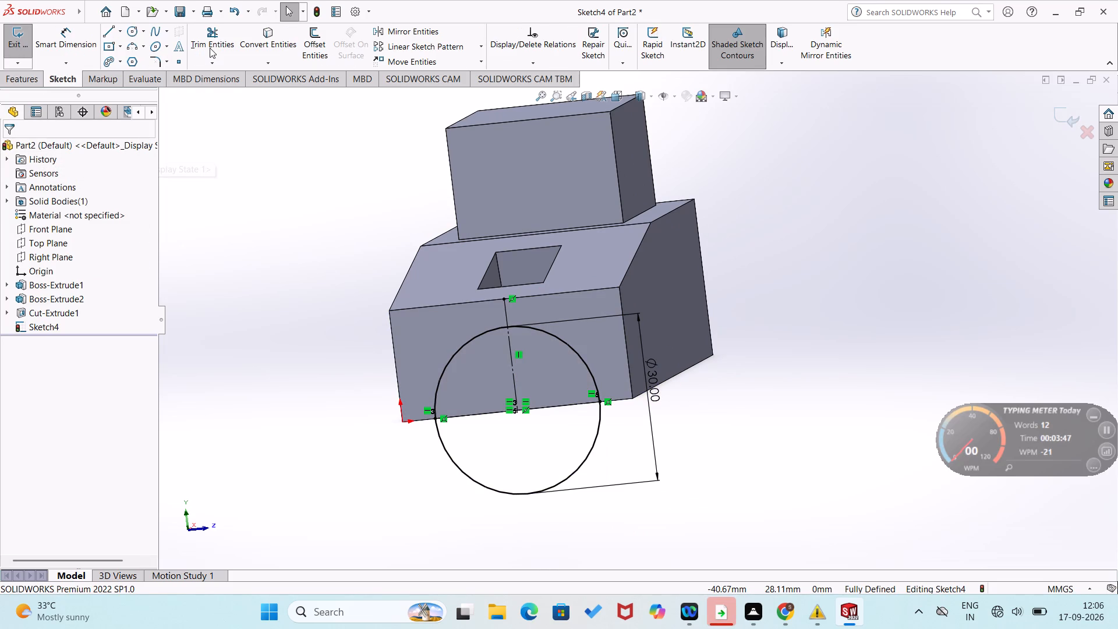
pyautogui.click(210, 48)
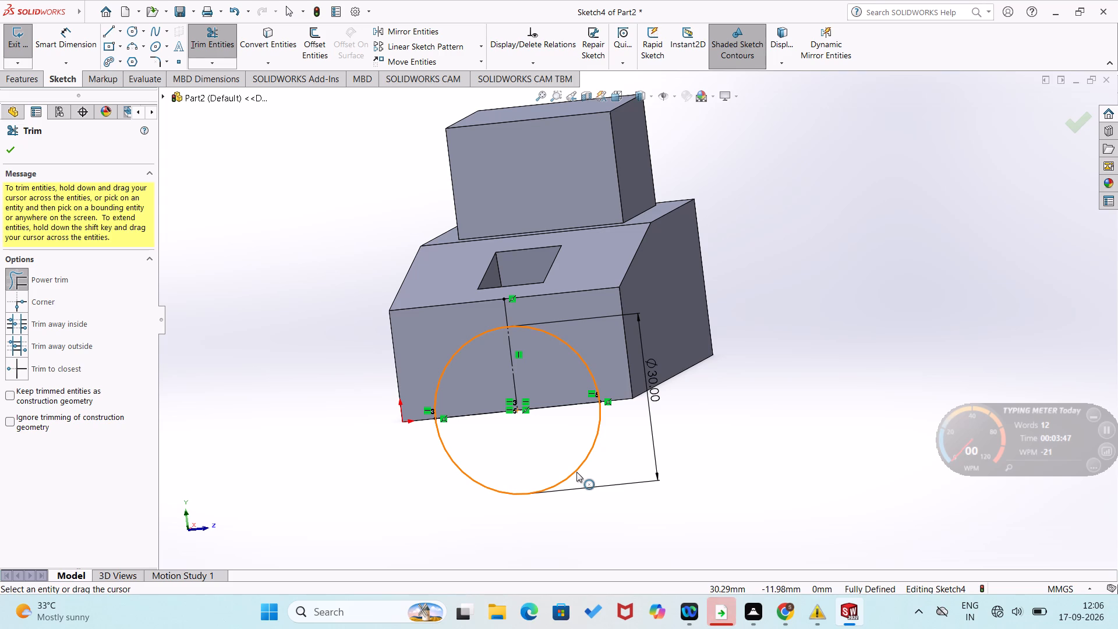
pyautogui.moveTo(613, 451); pyautogui.dragTo(372, 452)
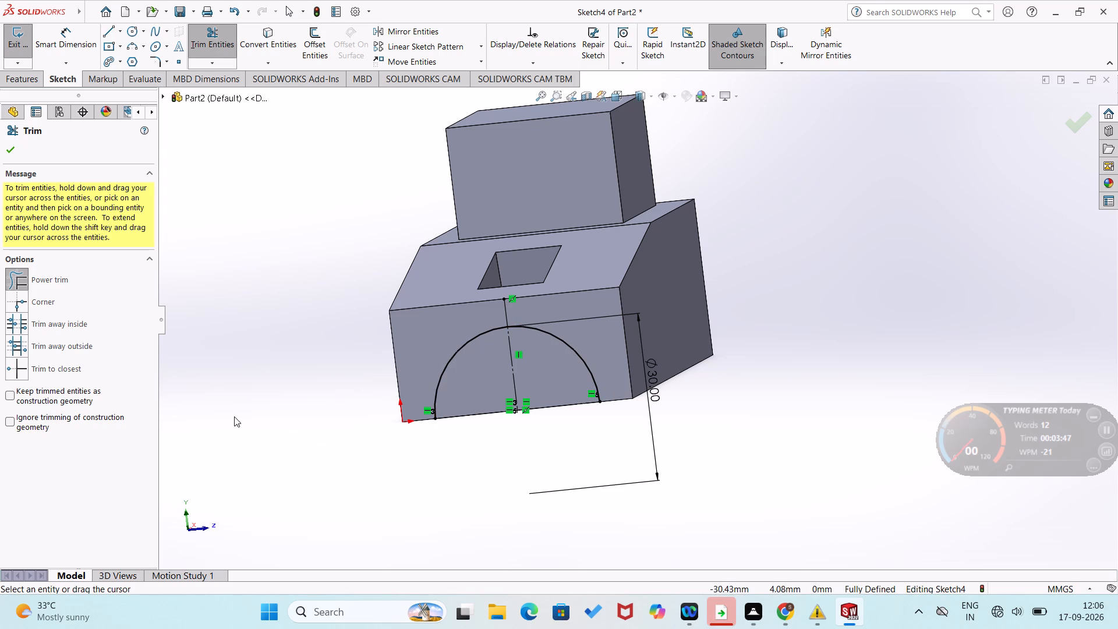
# Extrude-cut the semicircle through the block's length, using Through All in both directions with Direction 1 reversed.
pyautogui.click(15, 148)
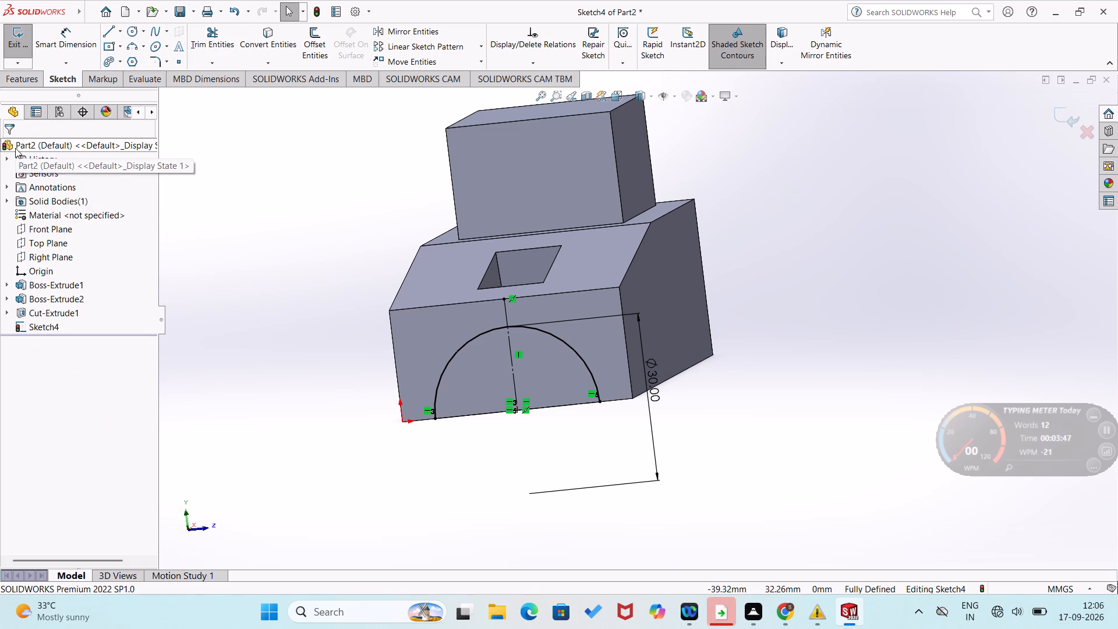
pyautogui.click(25, 81)
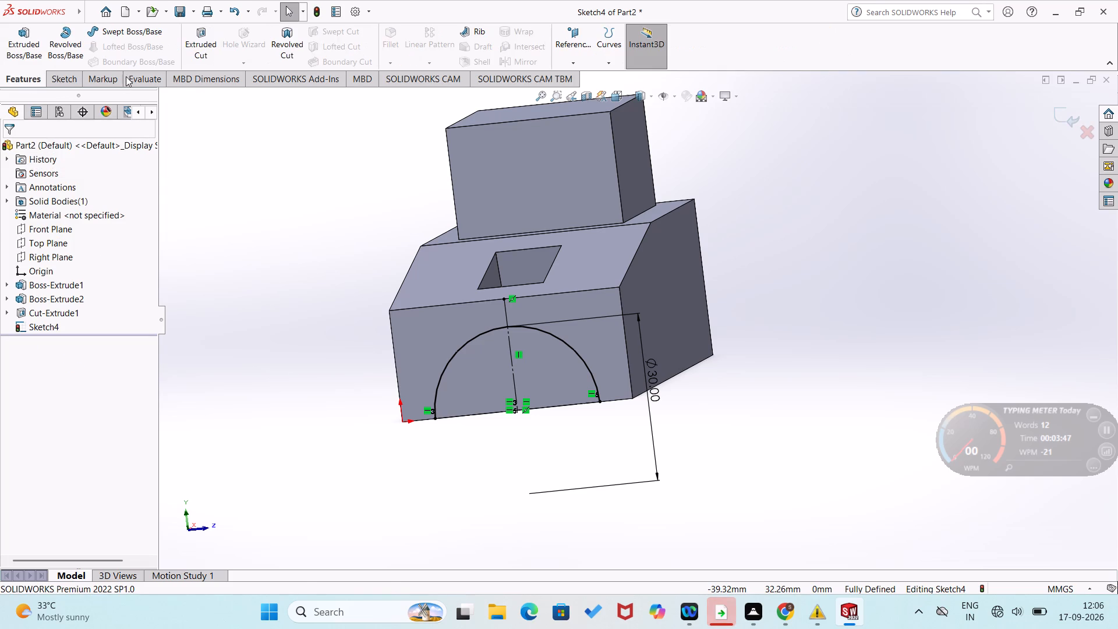
pyautogui.click(206, 55)
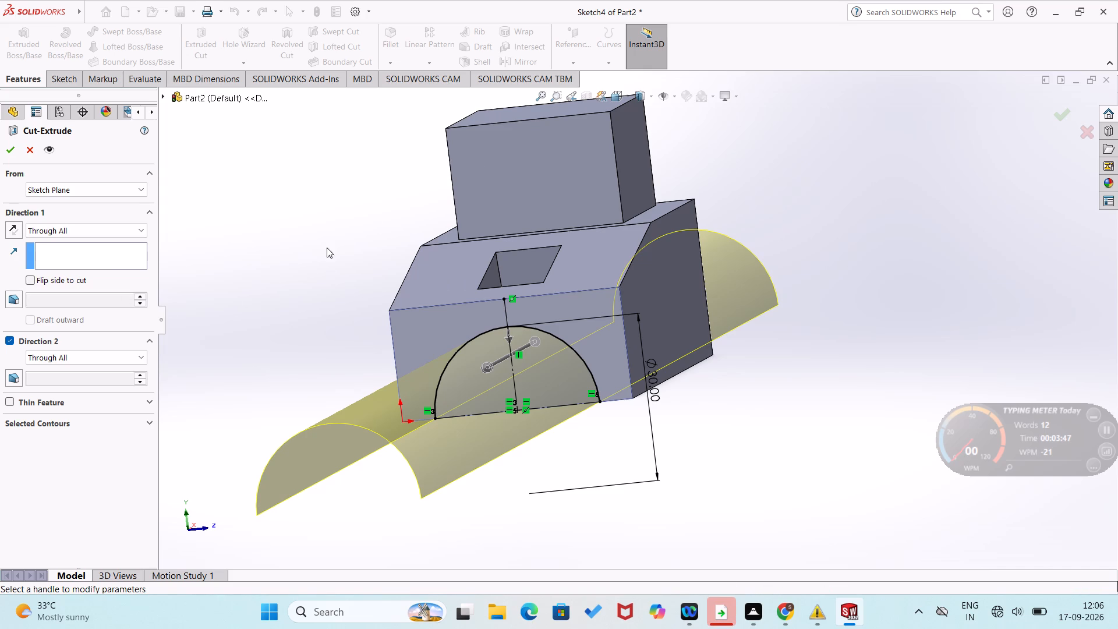
pyautogui.click(13, 234)
pyautogui.moveTo(623, 486); pyautogui.dragTo(556, 503, button='middle')
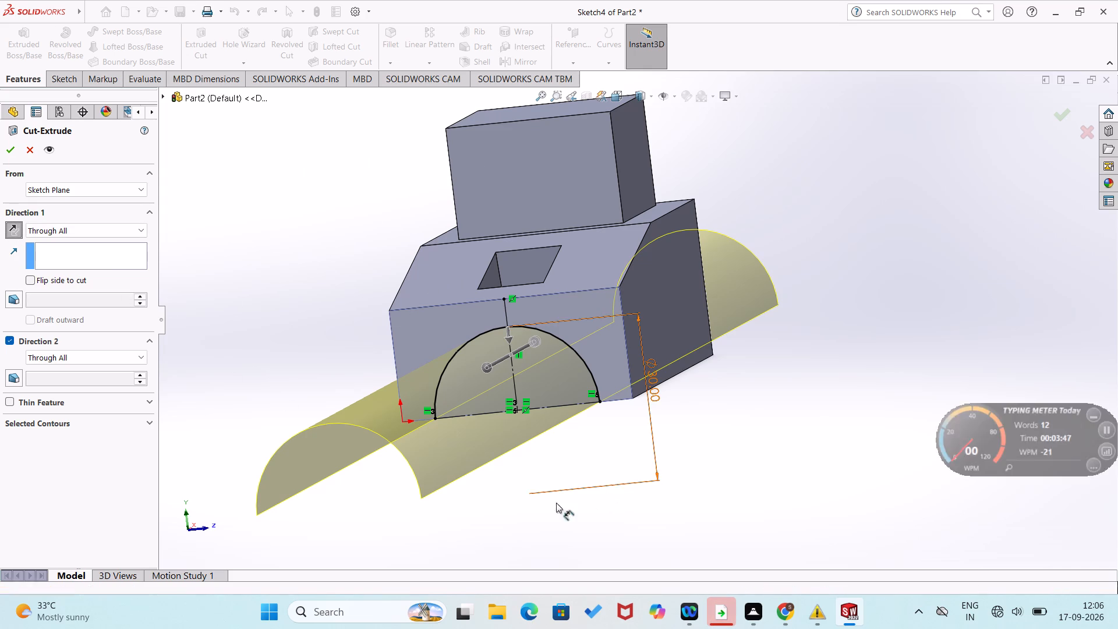
pyautogui.moveTo(556, 503); pyautogui.dragTo(497, 512, button='middle')
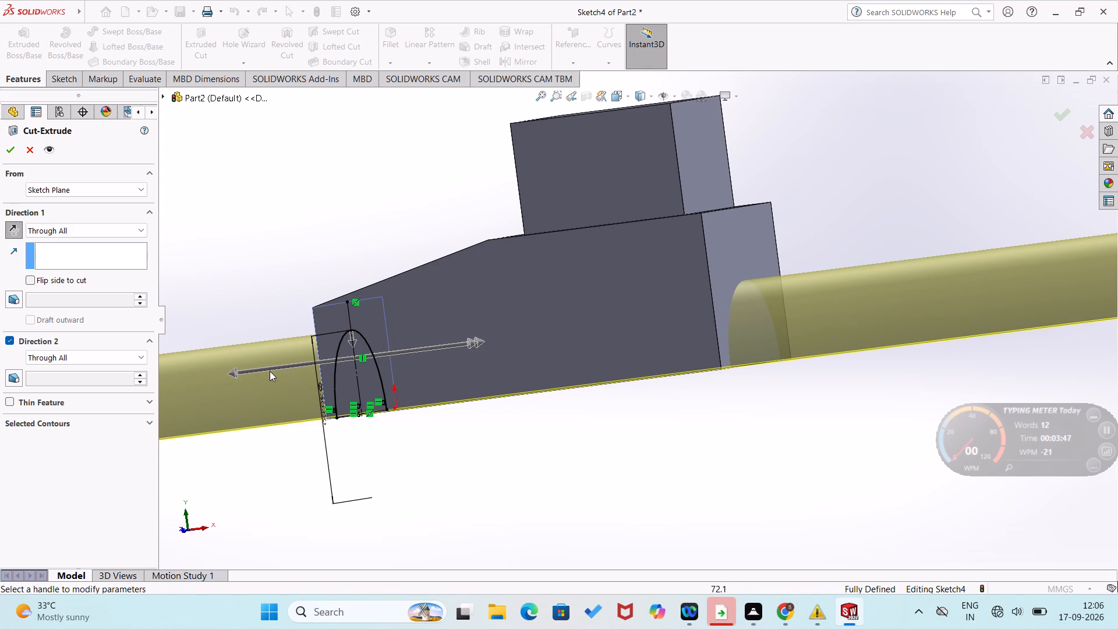
pyautogui.click(14, 228)
pyautogui.click(14, 228)
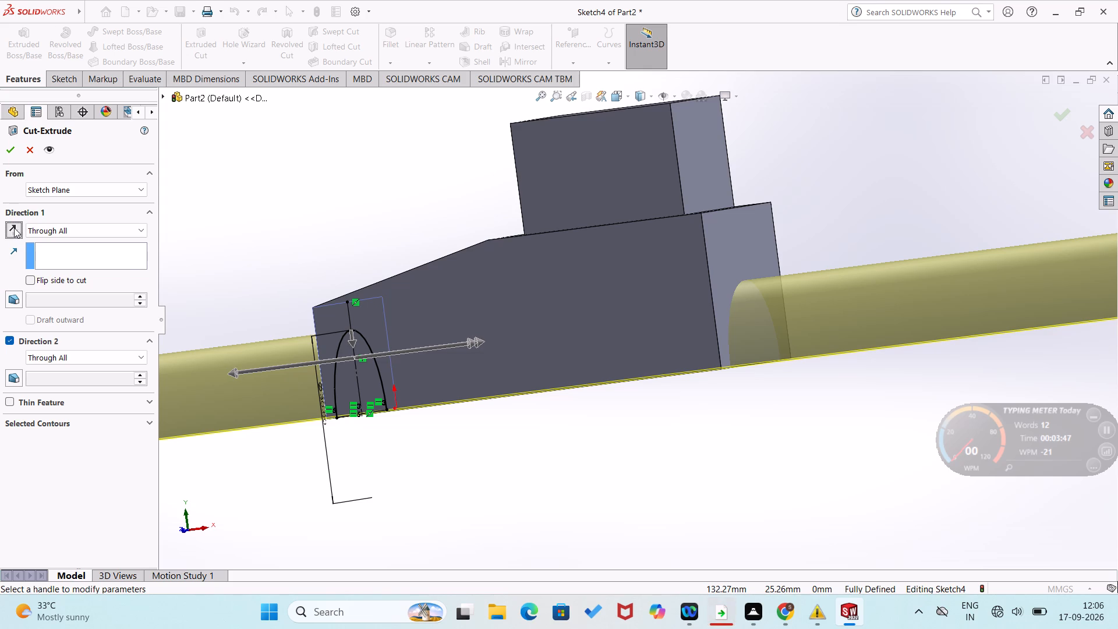
pyautogui.click(6, 150)
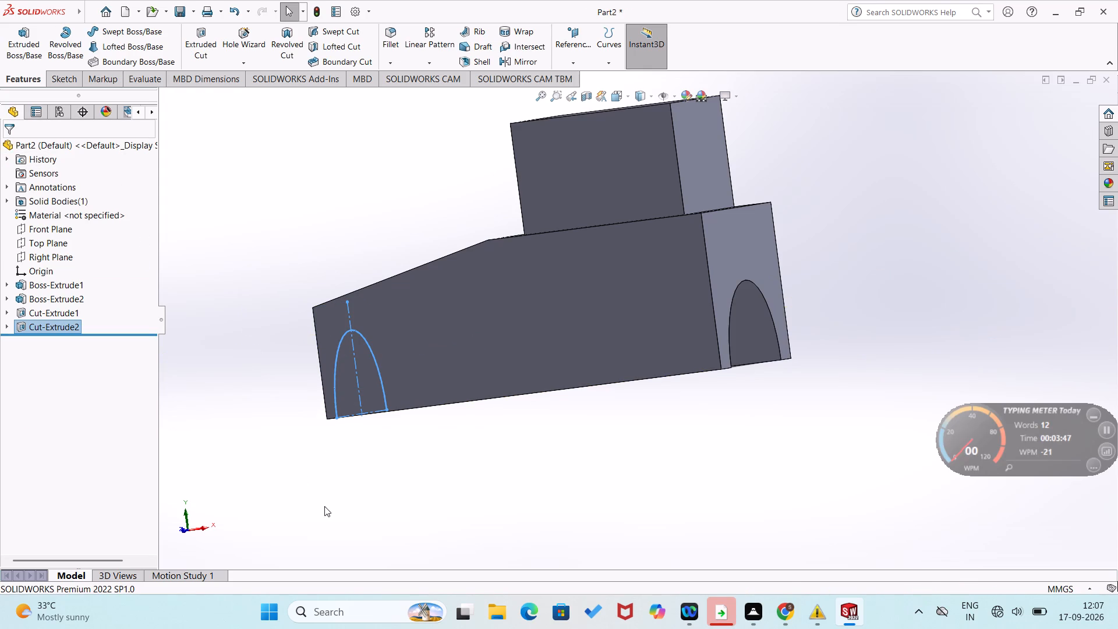
# Start a sketch on the boss's front face and draw a vertical 20 mm line between the midpoints of its upper and lower edges.
pyautogui.moveTo(324, 506); pyautogui.dragTo(491, 523, button='middle')
pyautogui.scroll(-1, 501, 479)
pyautogui.click(566, 445)
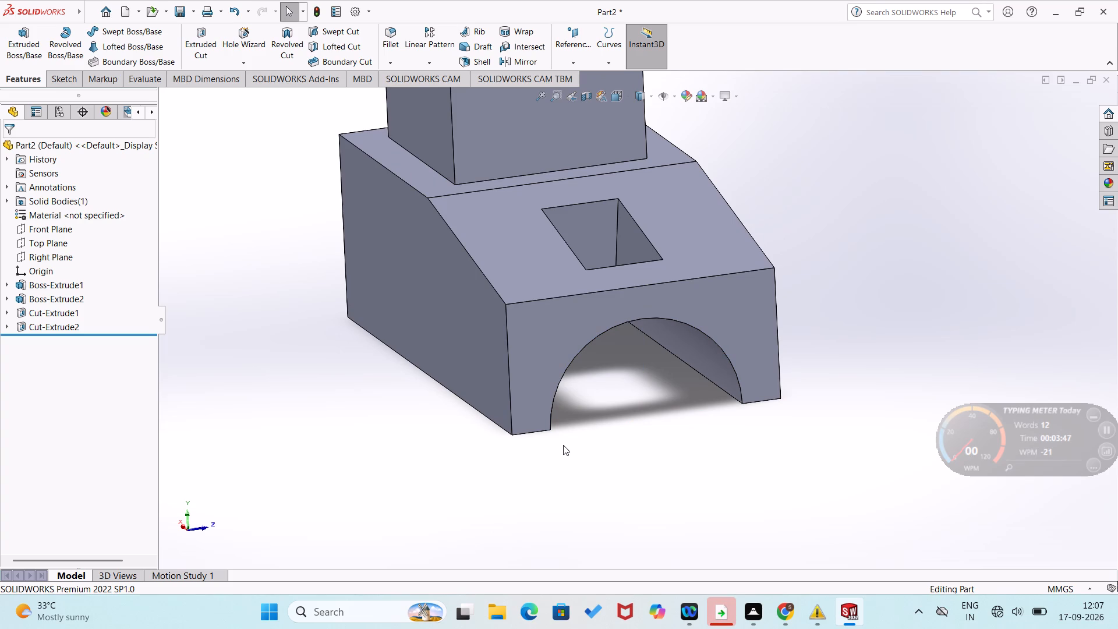
pyautogui.scroll(2, 659, 300)
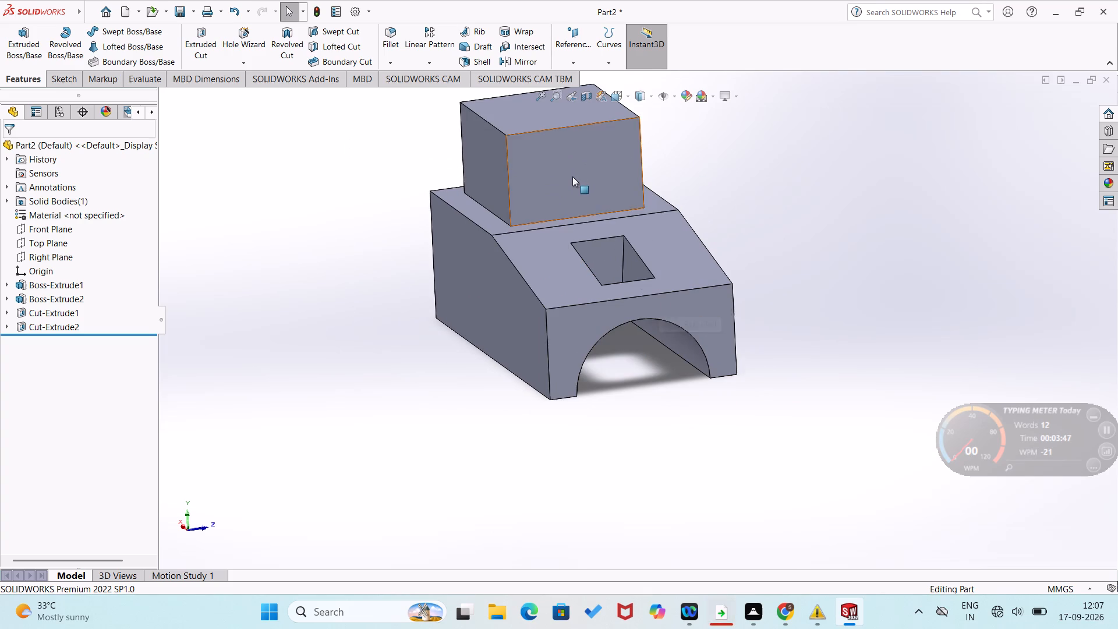
pyautogui.rightClick(572, 176)
pyautogui.click(608, 161)
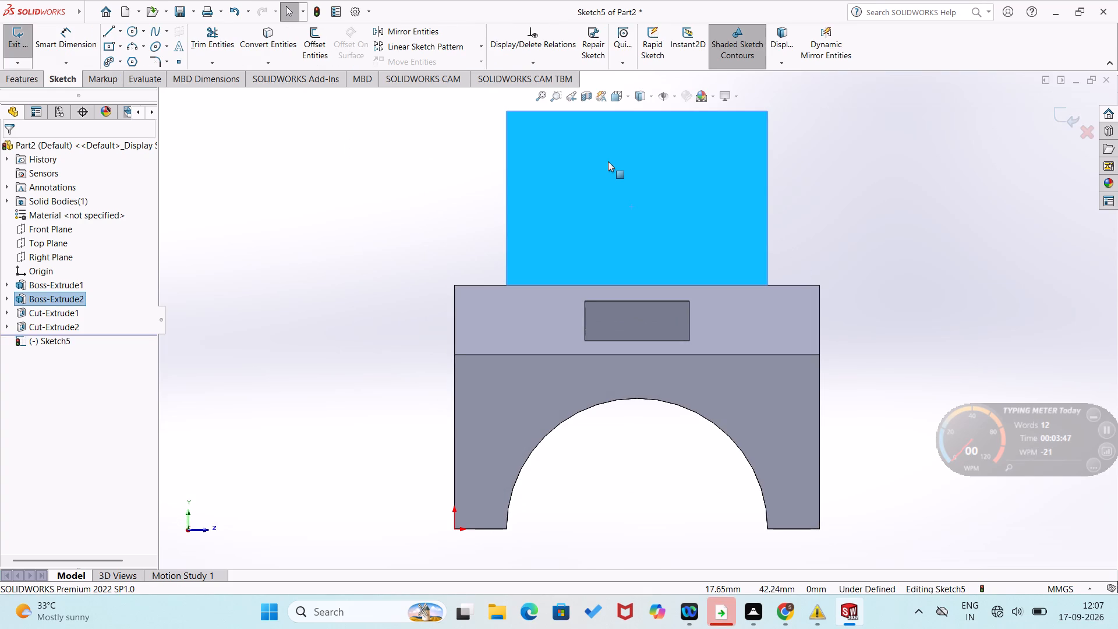
pyautogui.click(359, 253)
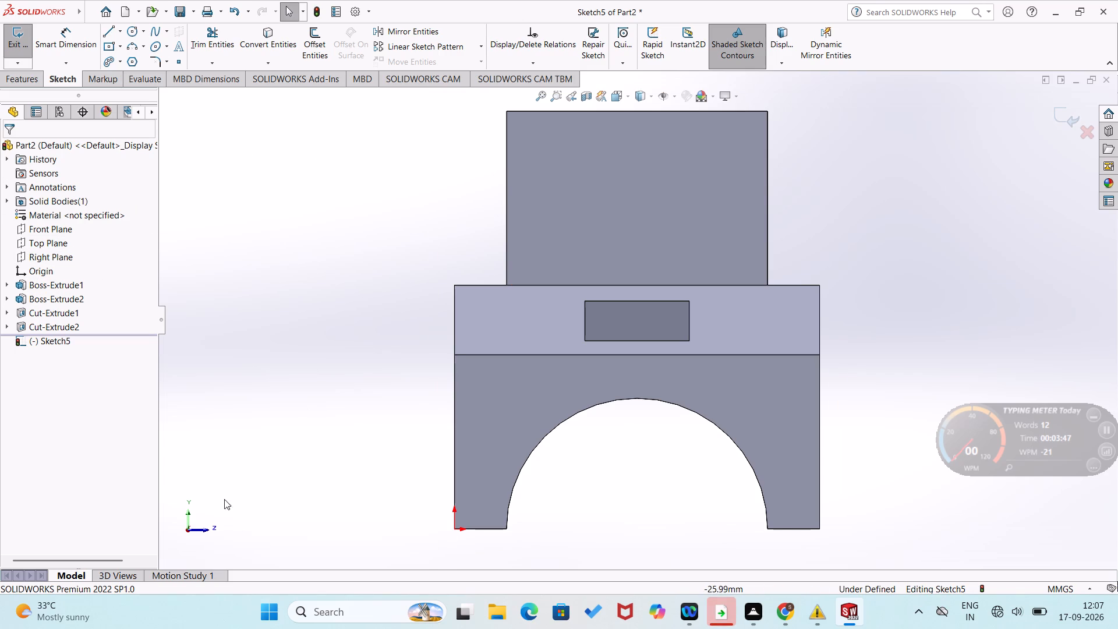
pyautogui.click(108, 26)
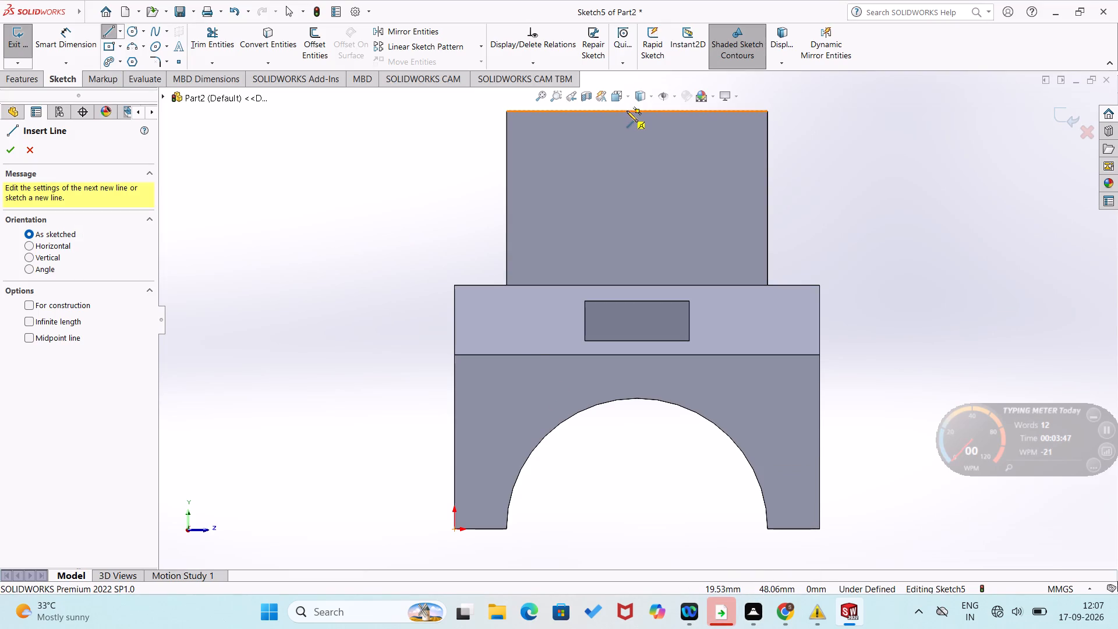
pyautogui.click(638, 110)
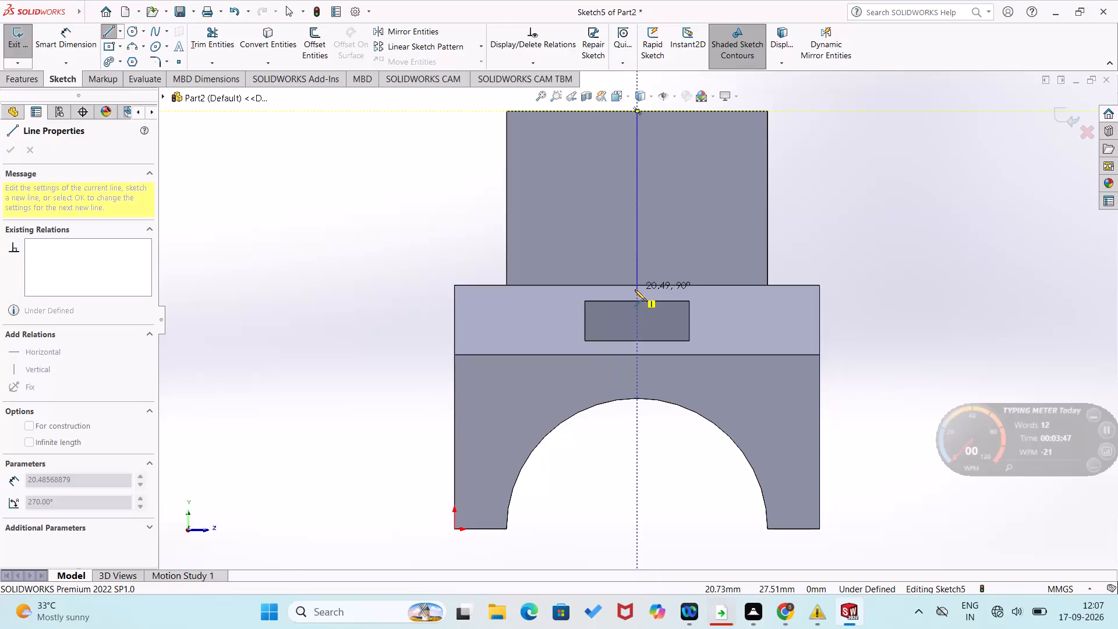
pyautogui.click(636, 287)
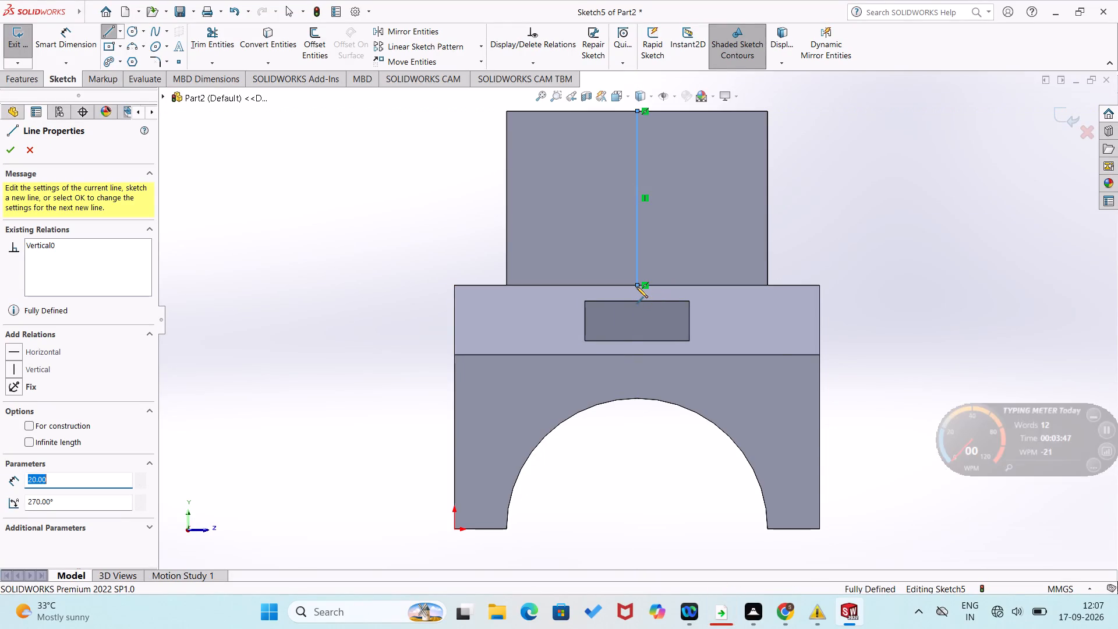
pyautogui.rightClick(636, 287)
pyautogui.click(650, 292)
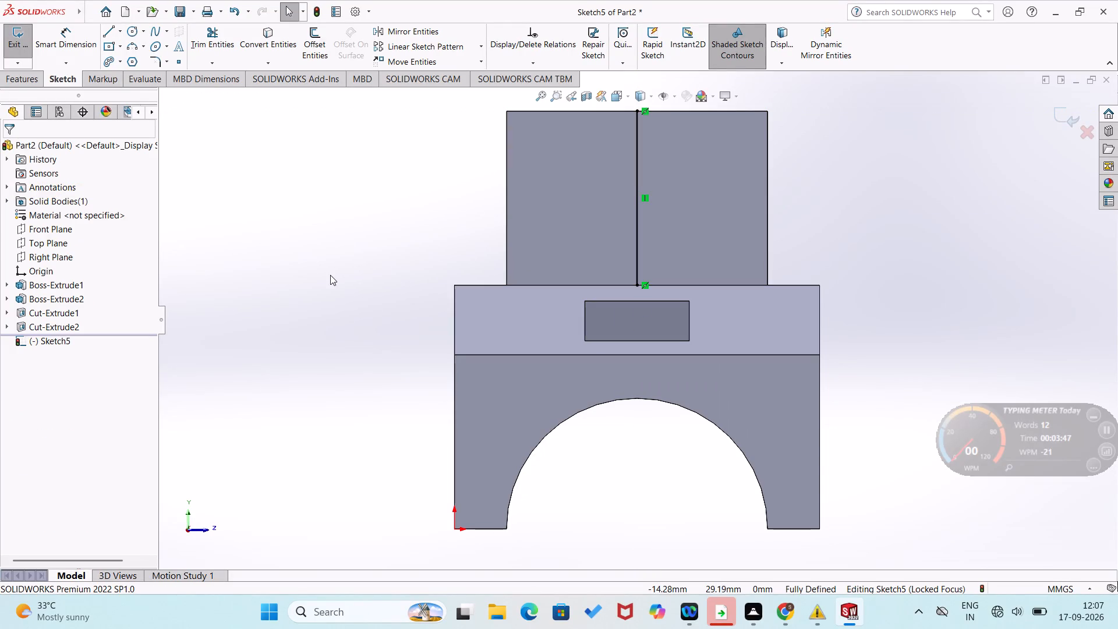
# Sketch a circle centred on the vertical line's midpoint and set its diameter to 12 mm.
pyautogui.click(130, 27)
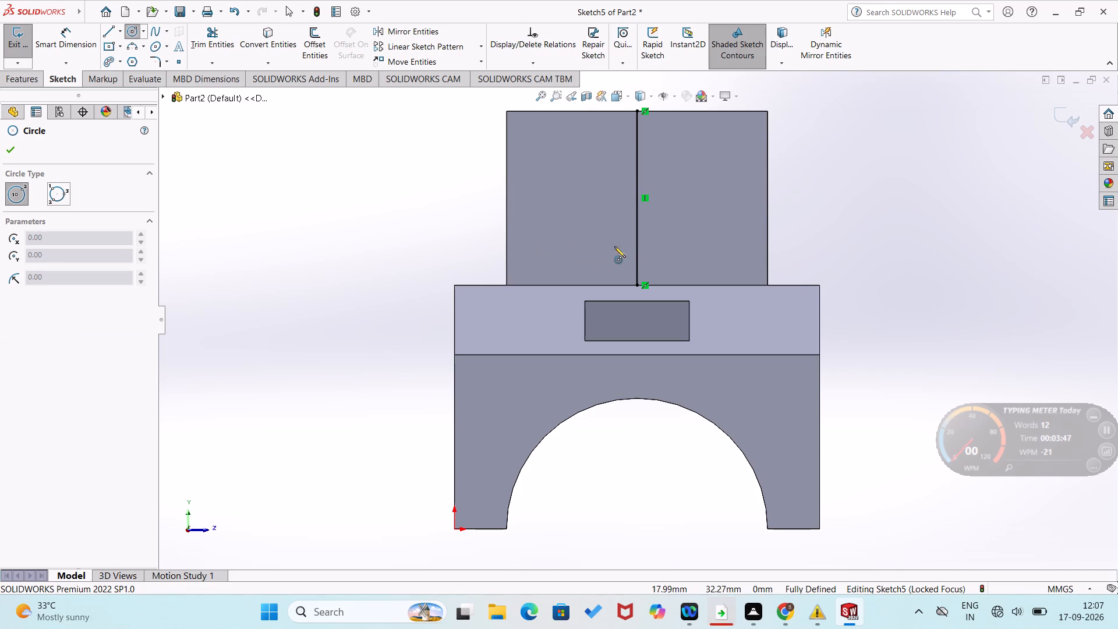
pyautogui.click(636, 198)
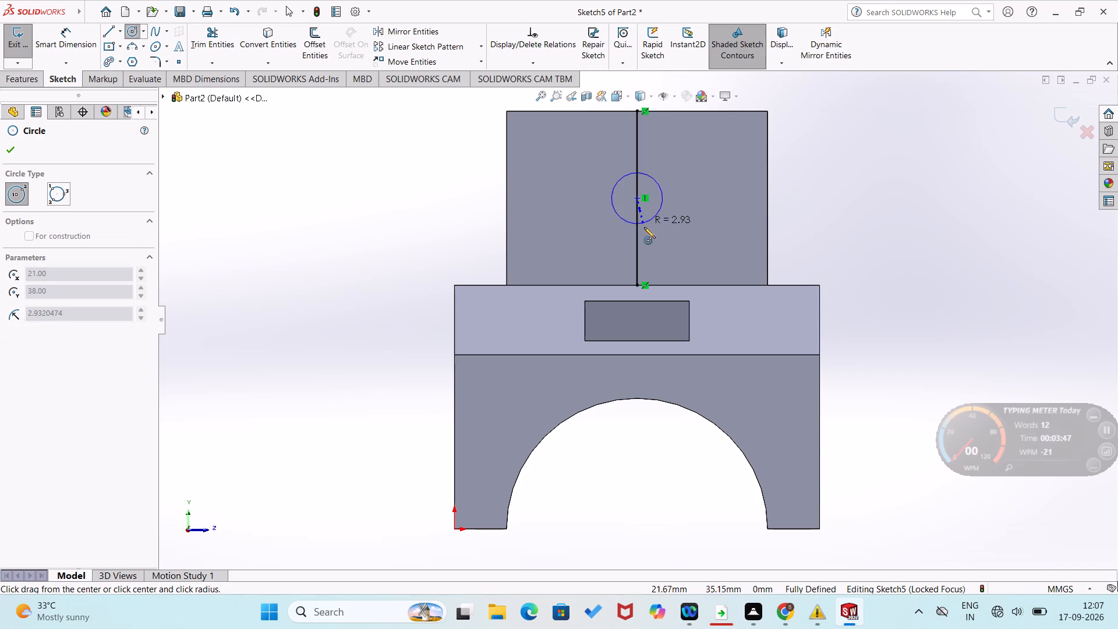
pyautogui.click(645, 231)
pyautogui.moveTo(556, 250); pyautogui.dragTo(561, 164, button='right')
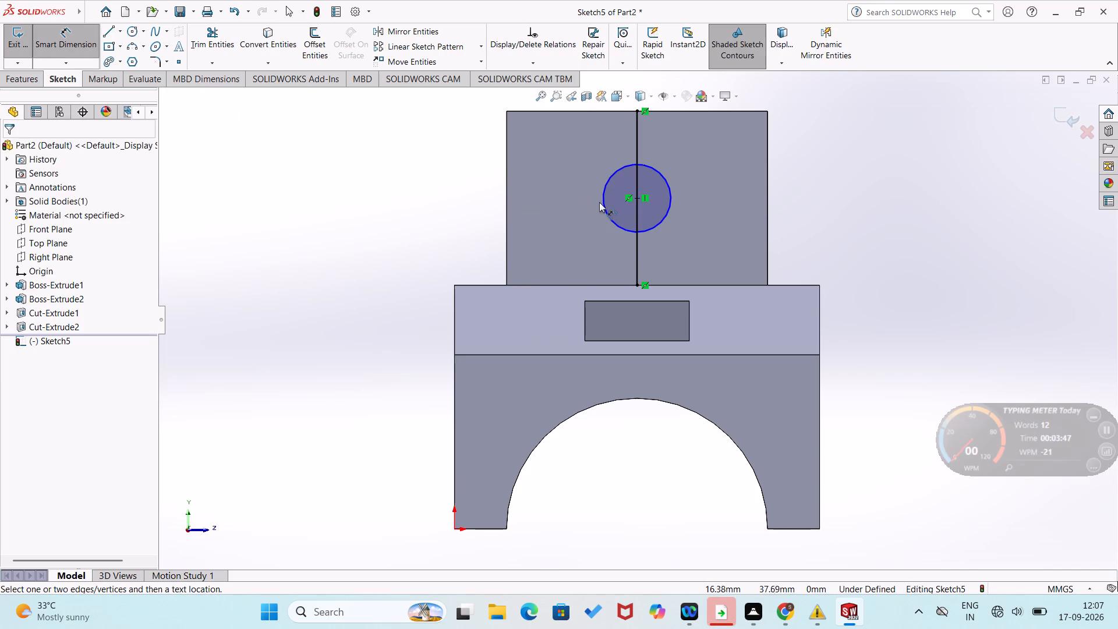
pyautogui.click(605, 206)
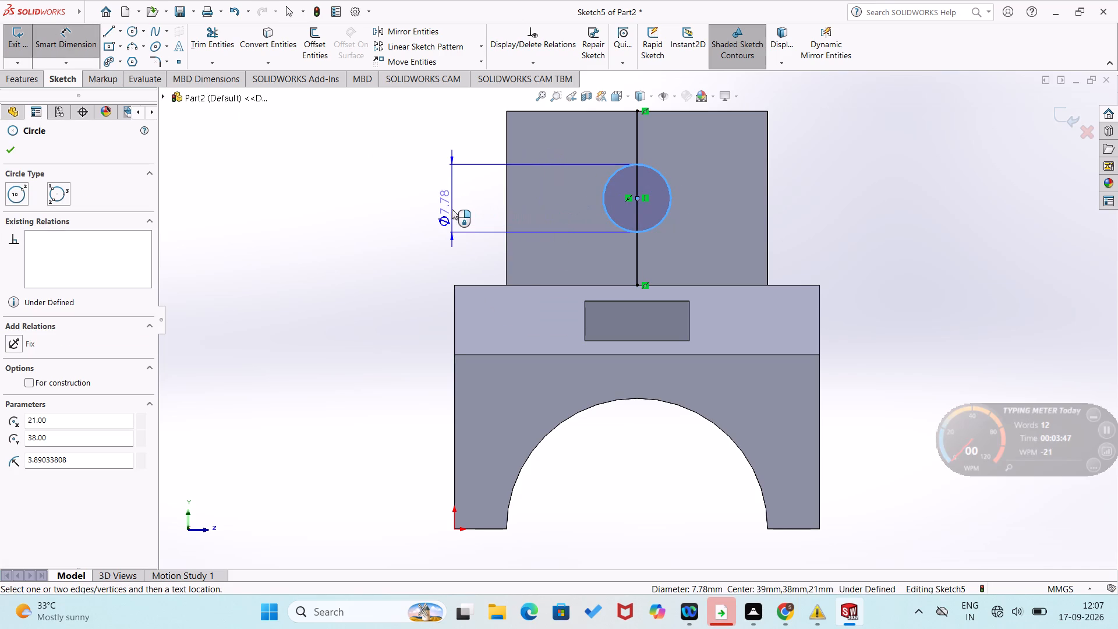
pyautogui.click(457, 210)
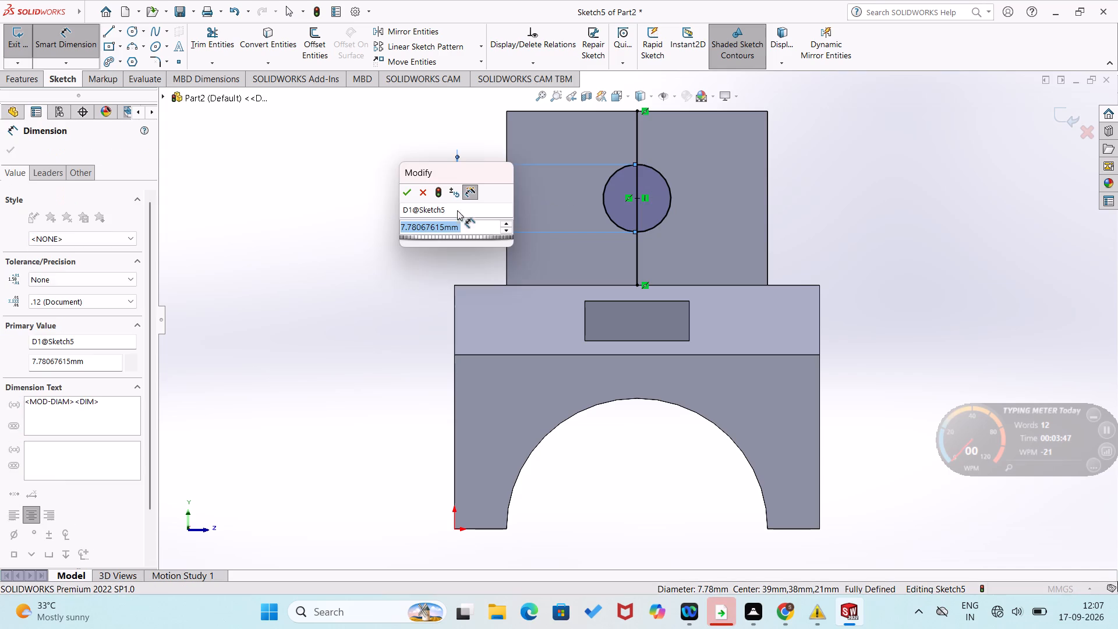
pyautogui.write('12')
pyautogui.press('Return')
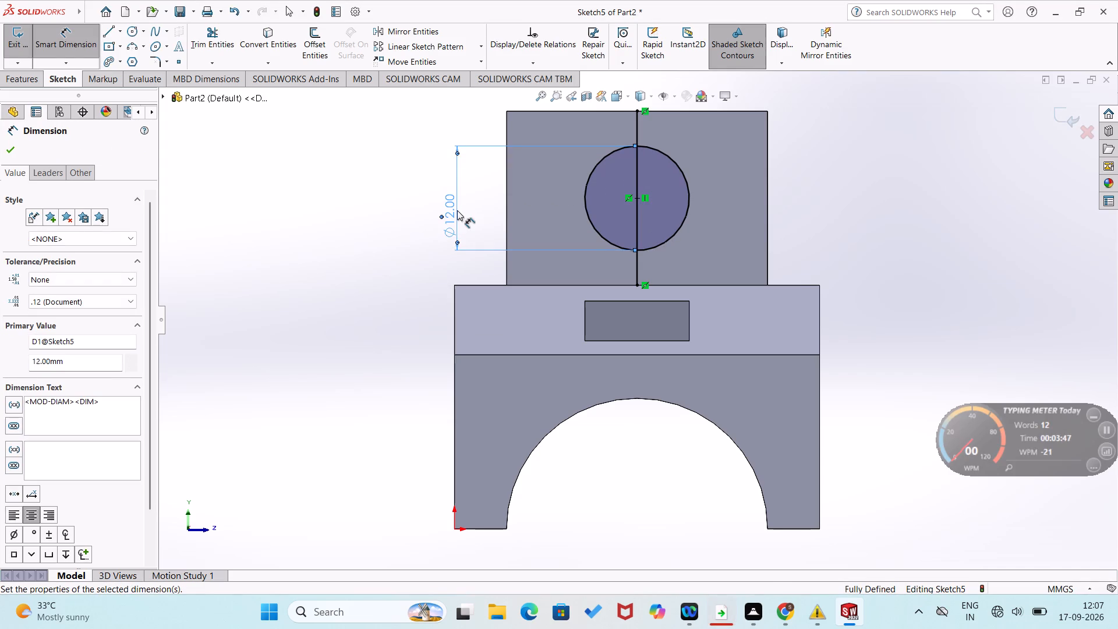
pyautogui.click(365, 250)
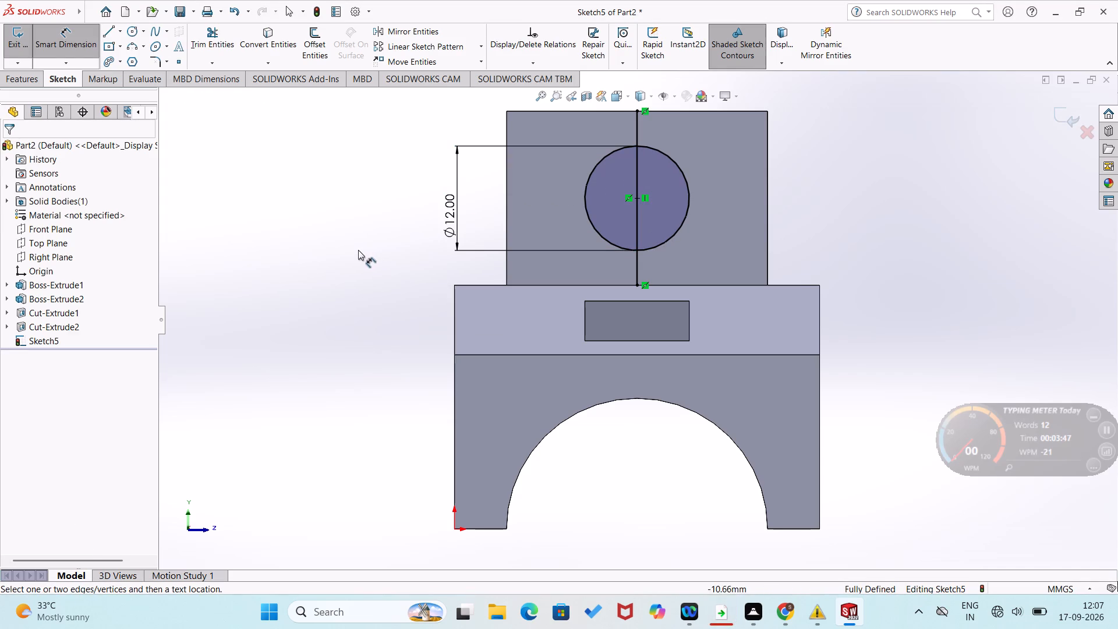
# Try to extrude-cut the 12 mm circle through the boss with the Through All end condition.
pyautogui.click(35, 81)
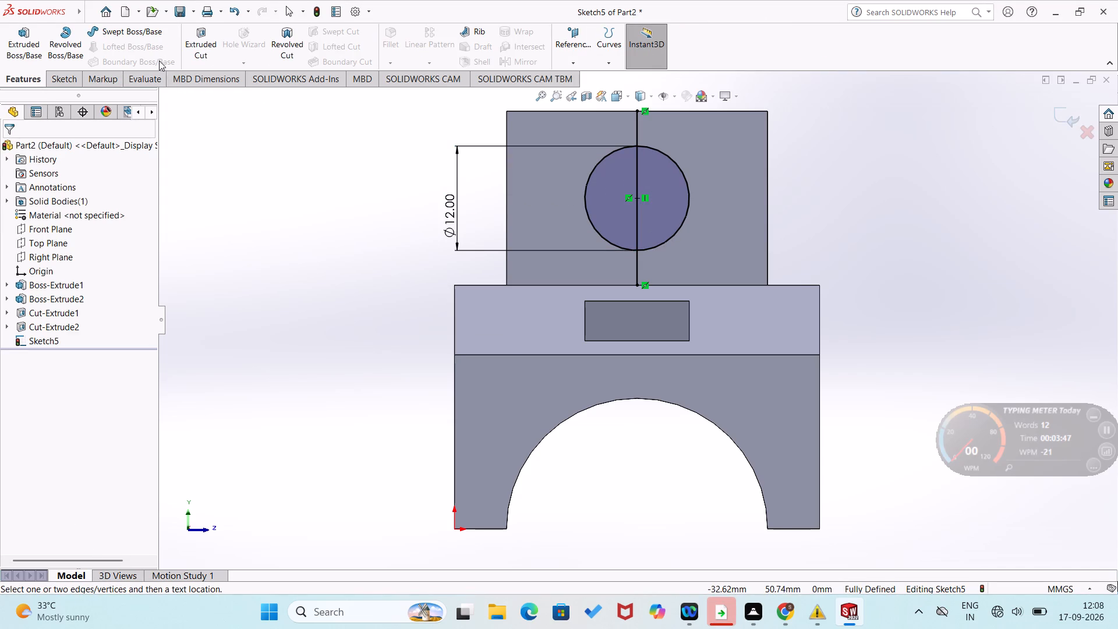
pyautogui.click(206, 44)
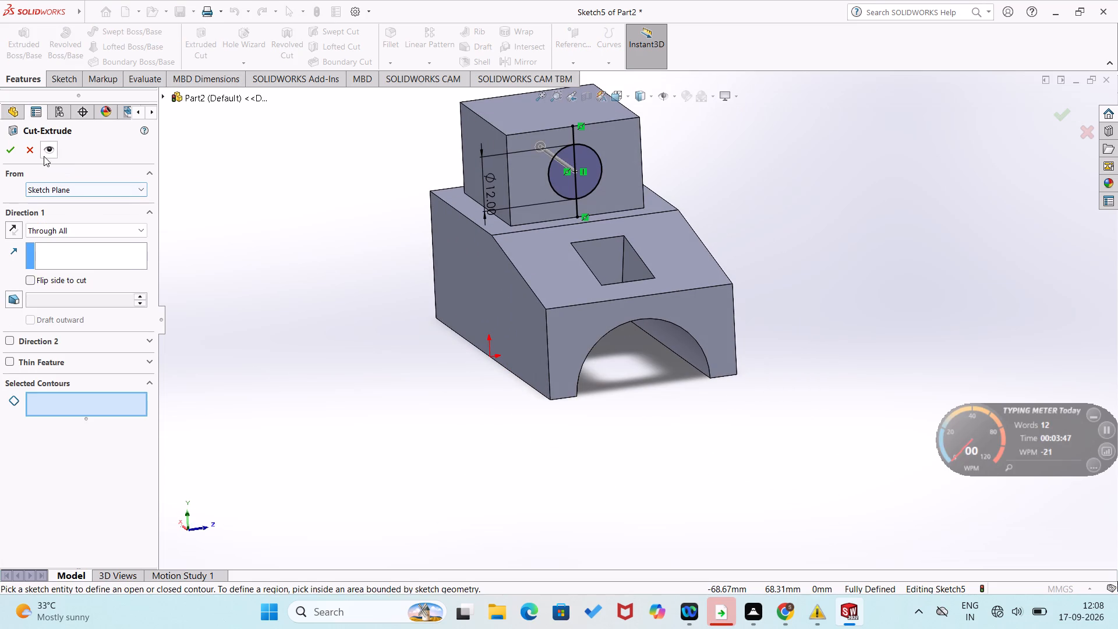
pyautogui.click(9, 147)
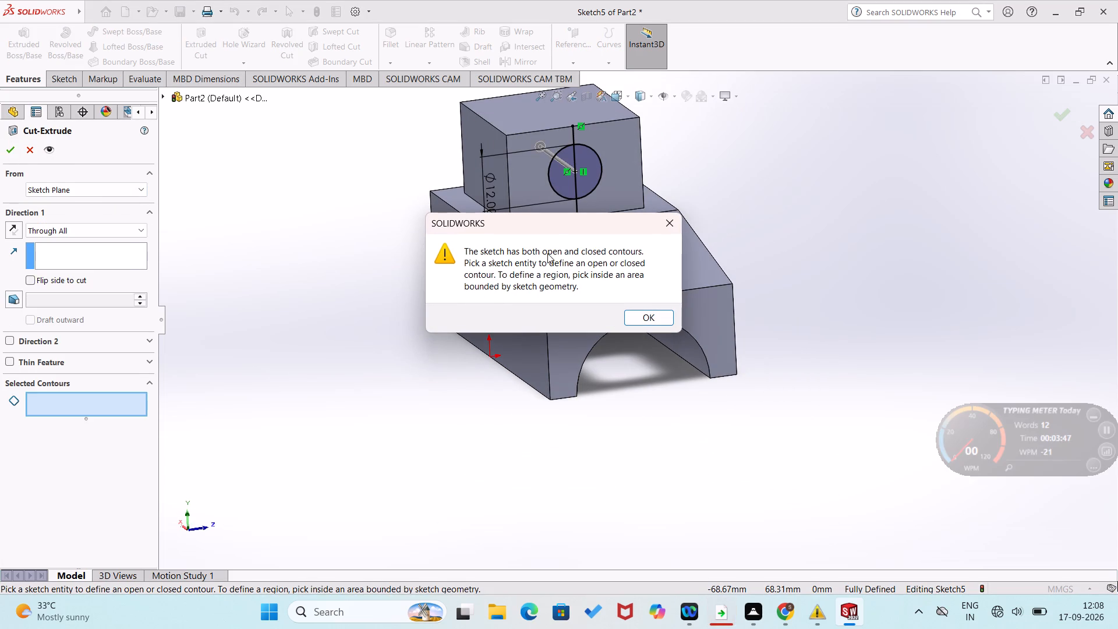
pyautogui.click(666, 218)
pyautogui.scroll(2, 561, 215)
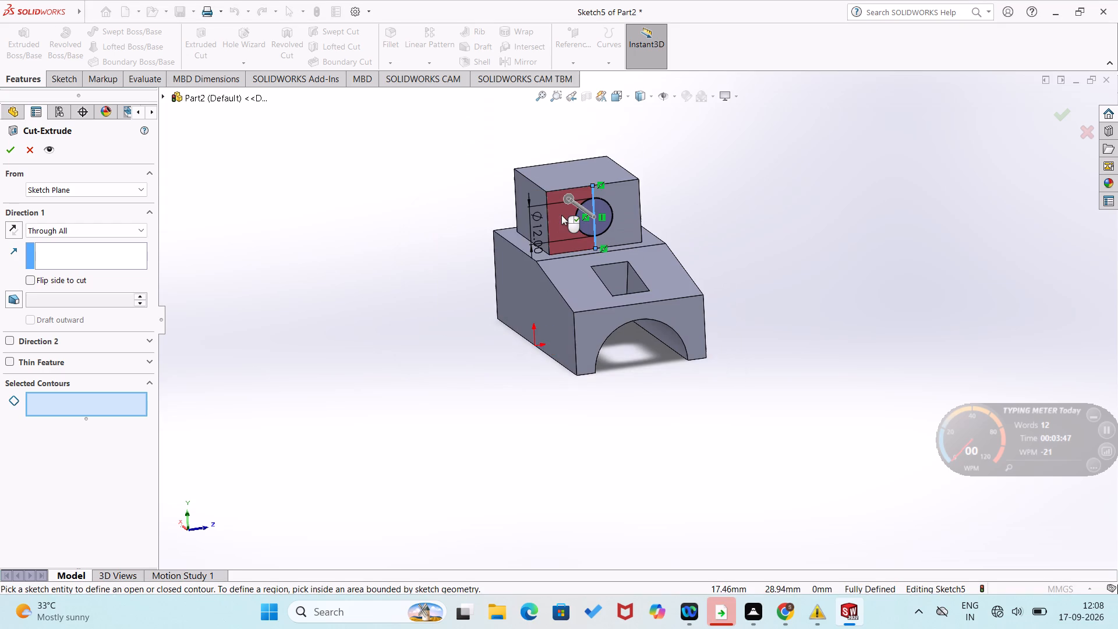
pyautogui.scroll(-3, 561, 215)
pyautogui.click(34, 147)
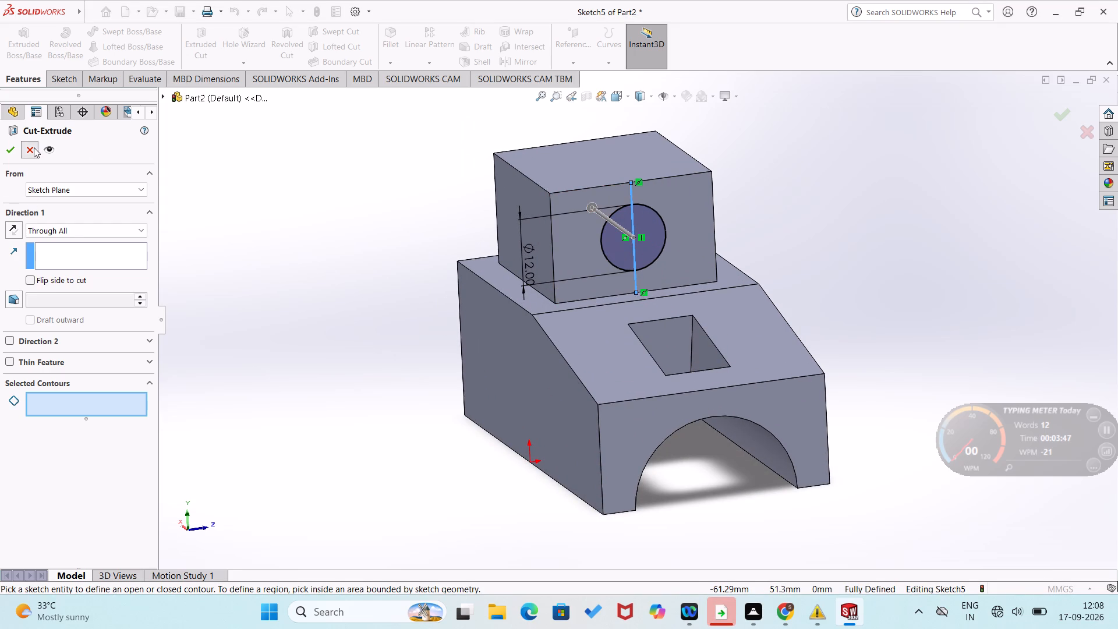
# Convert the vertical line through the circle's centre to construction geometry.
pyautogui.scroll(-2, 560, 313)
pyautogui.scroll(1, 560, 314)
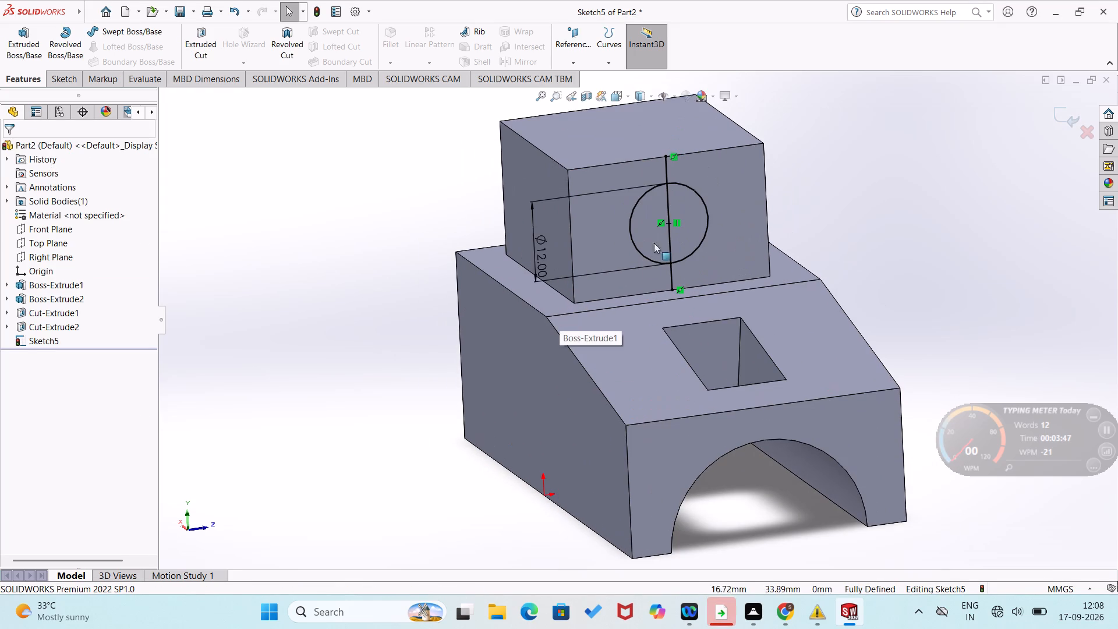
pyautogui.rightClick(665, 232)
pyautogui.click(459, 310)
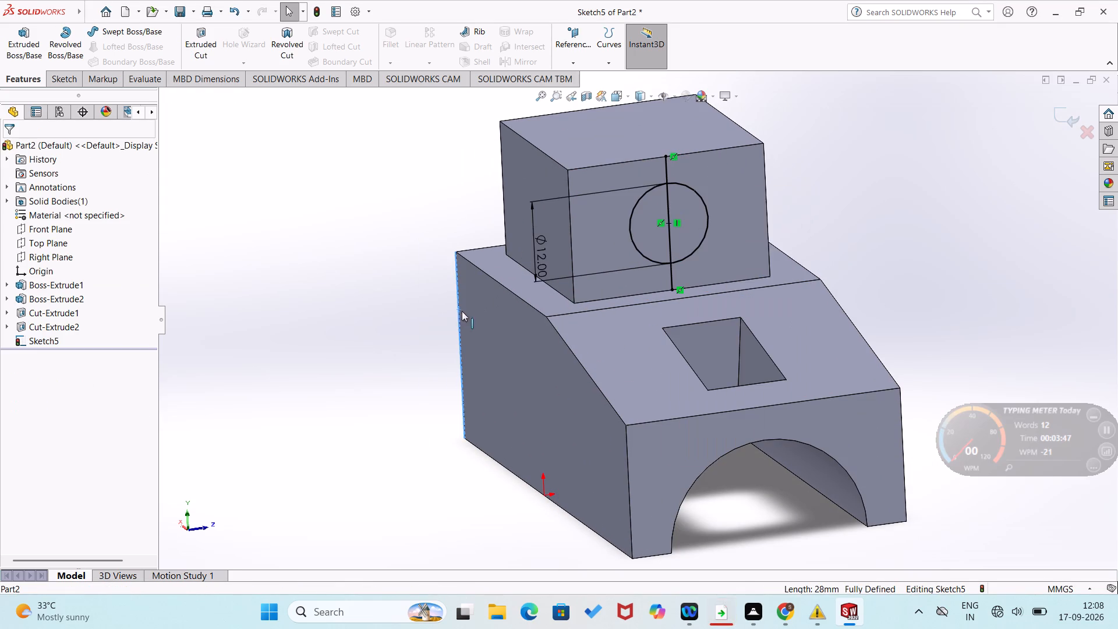
pyautogui.click(672, 250)
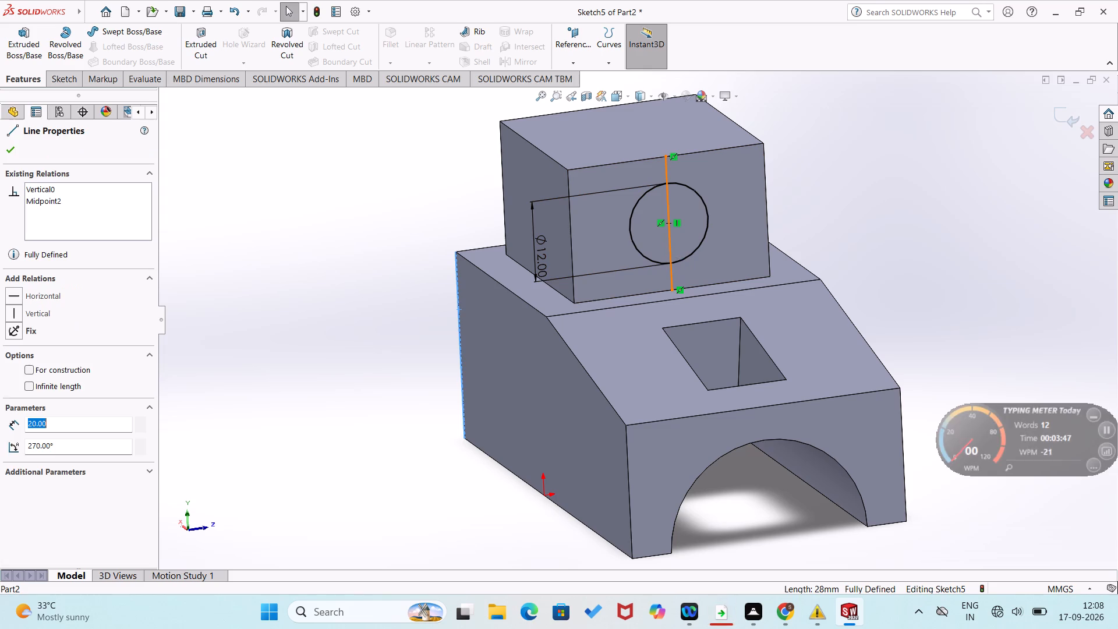
pyautogui.click(727, 217)
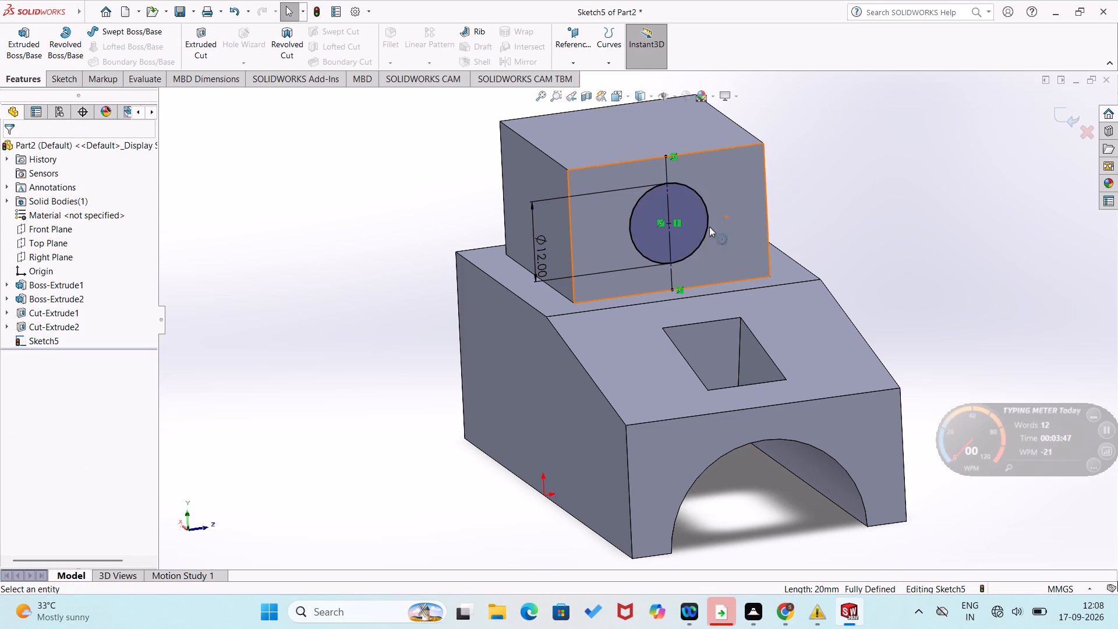
# Extrude-cut the 12 mm circle through the boss with the Through All end condition.
pyautogui.click(209, 60)
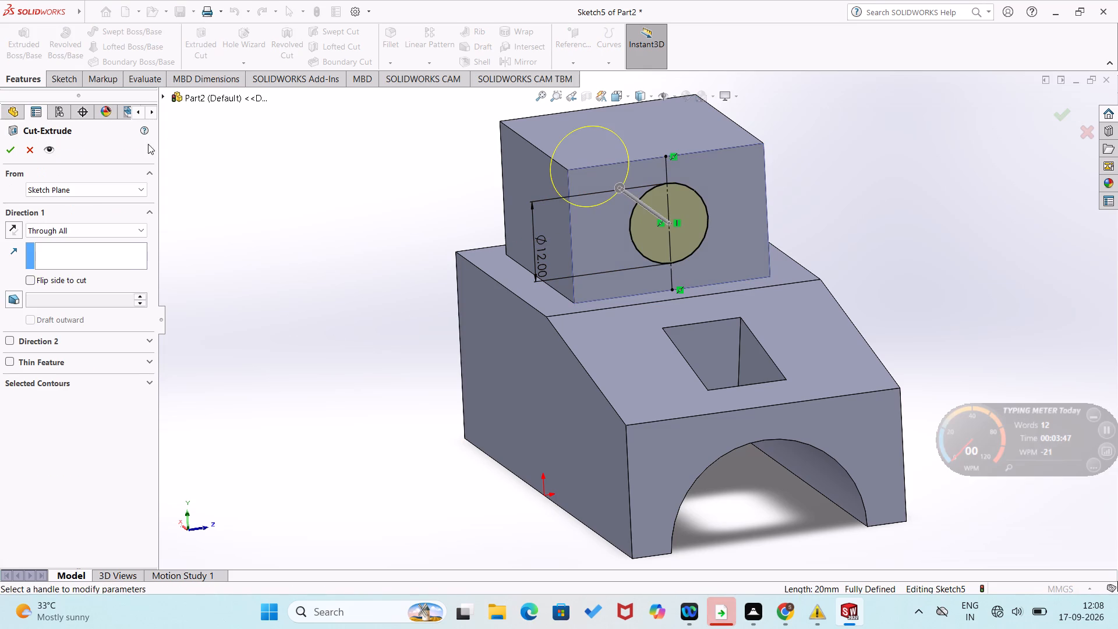
pyautogui.click(4, 150)
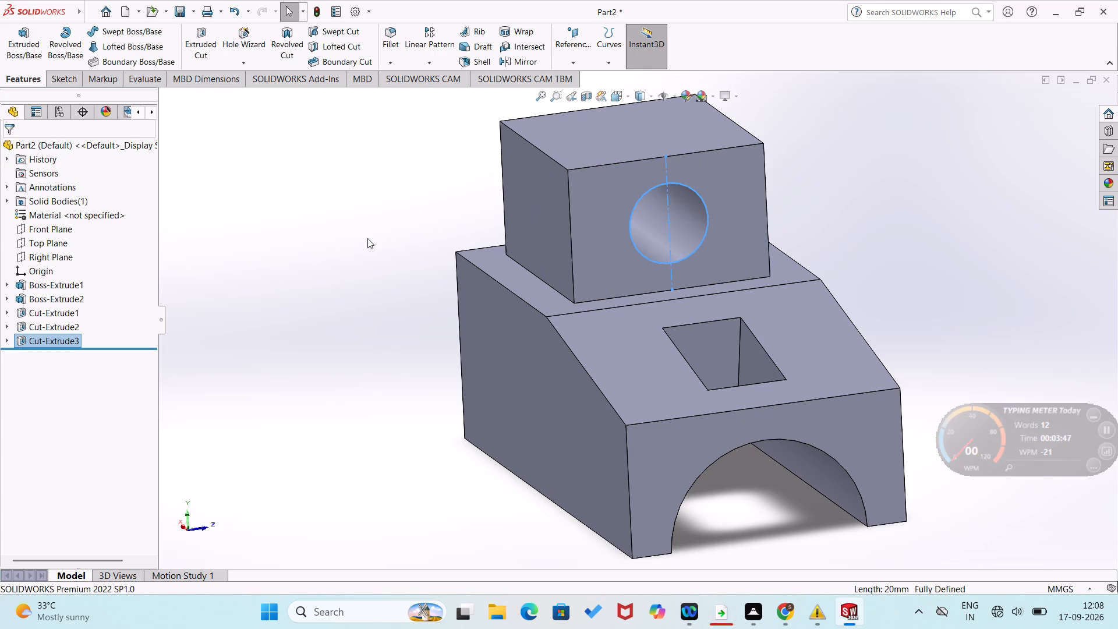
pyautogui.click(256, 288)
# Start a sketch on the boss's top face and draw a 30 mm horizontal construction line joining the midpoints of opposite edges.
pyautogui.rightClick(575, 137)
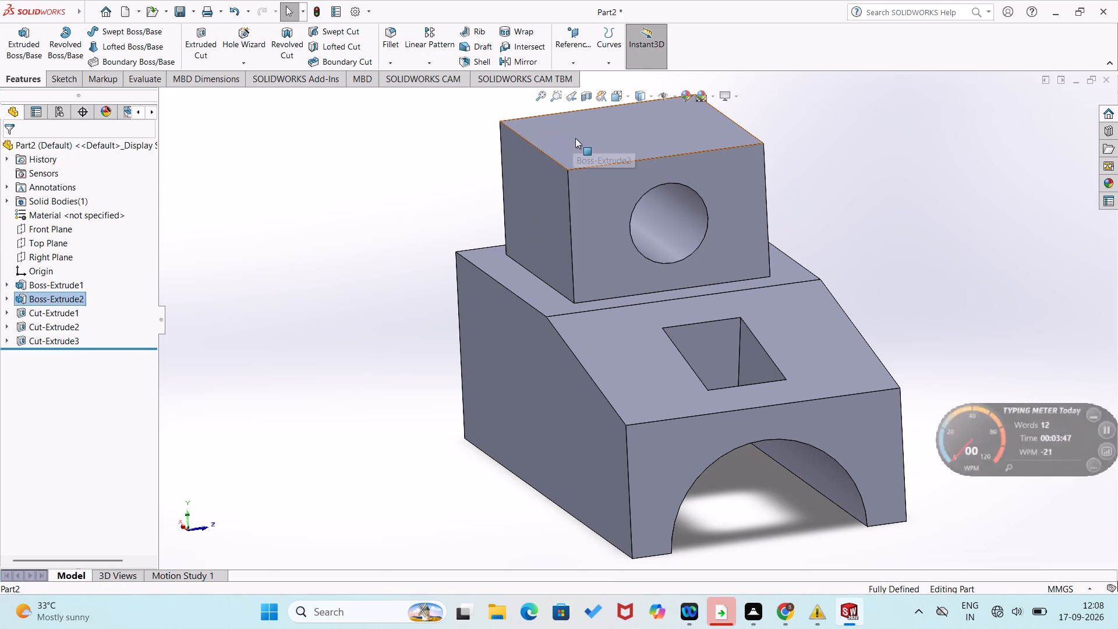
pyautogui.click(603, 125)
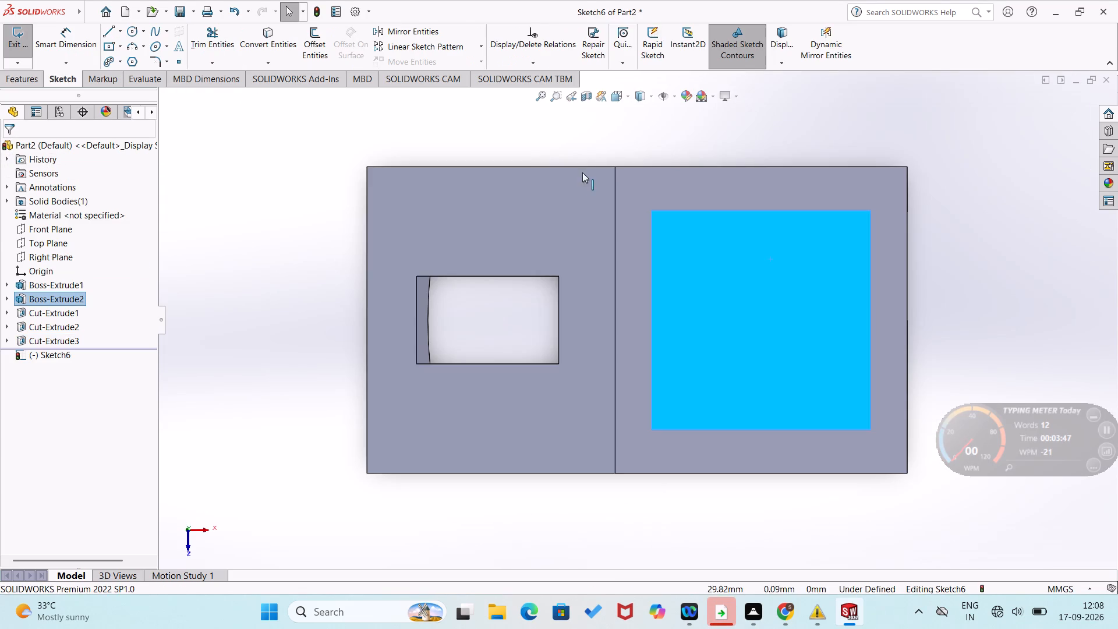
pyautogui.click(288, 270)
pyautogui.click(105, 35)
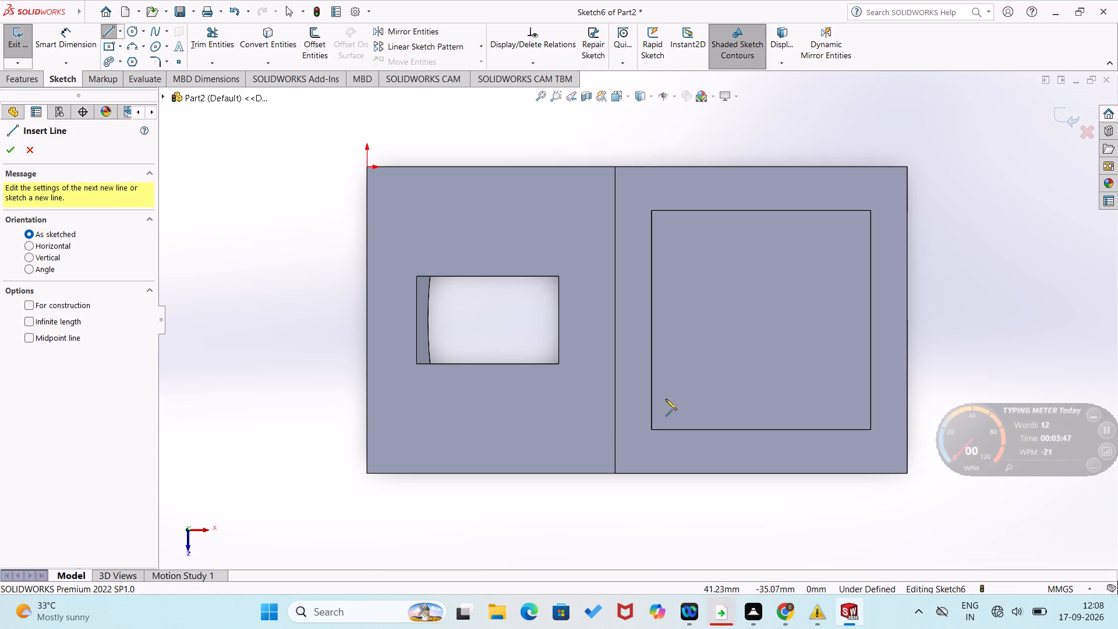
pyautogui.click(653, 320)
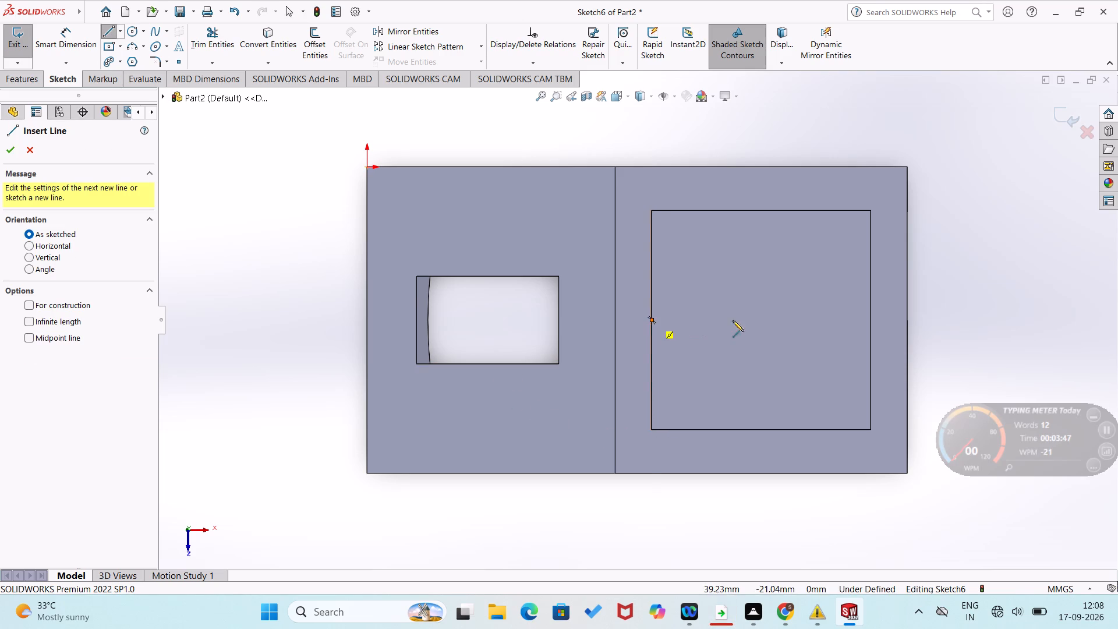
pyautogui.click(870, 319)
pyautogui.rightClick(809, 351)
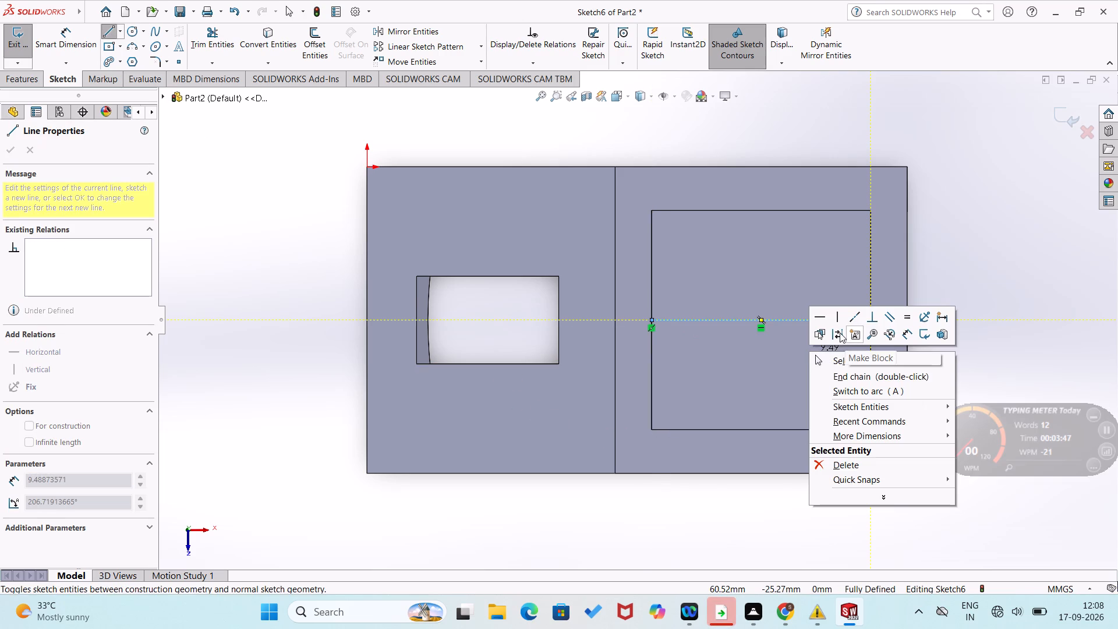
pyautogui.click(840, 333)
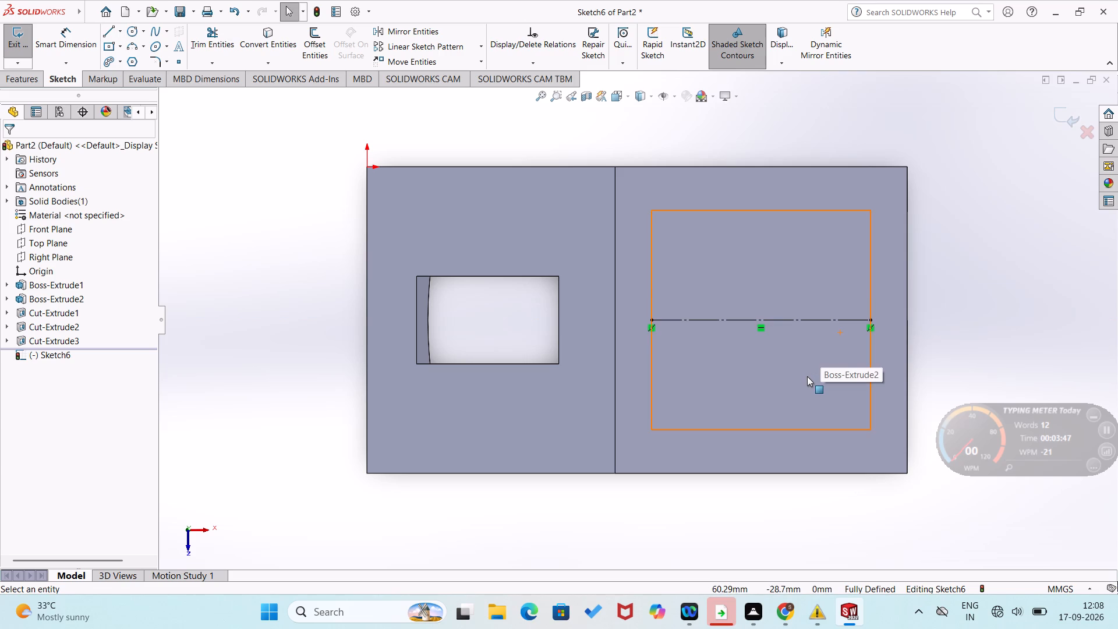
pyautogui.click(964, 310)
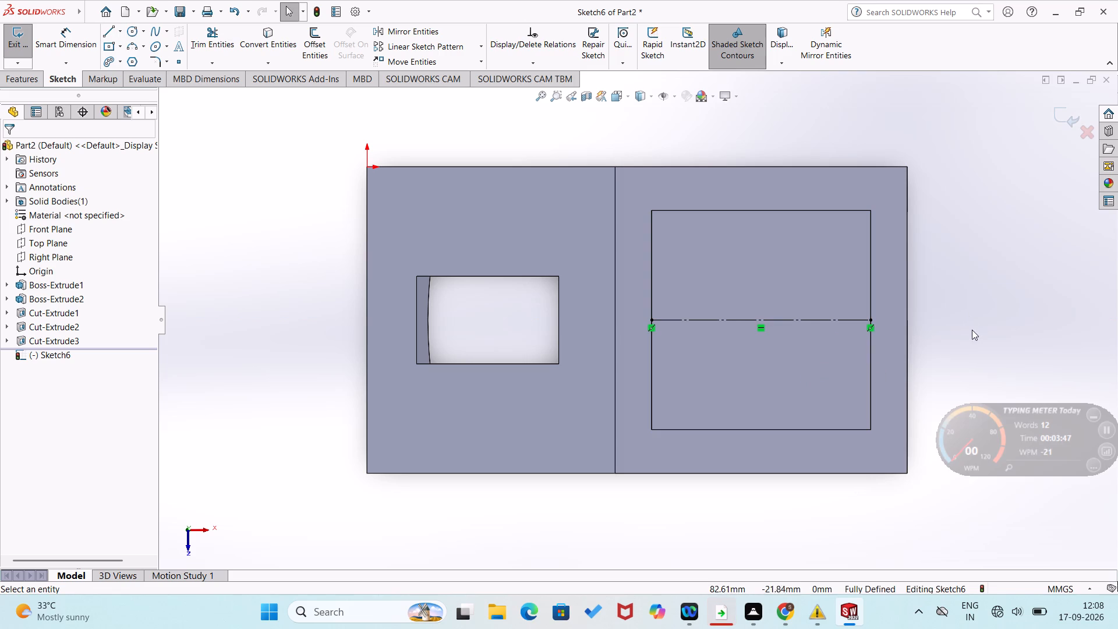
# Sketch a circle centred on the construction line's midpoint and set its diameter to 20 mm.
pyautogui.click(136, 29)
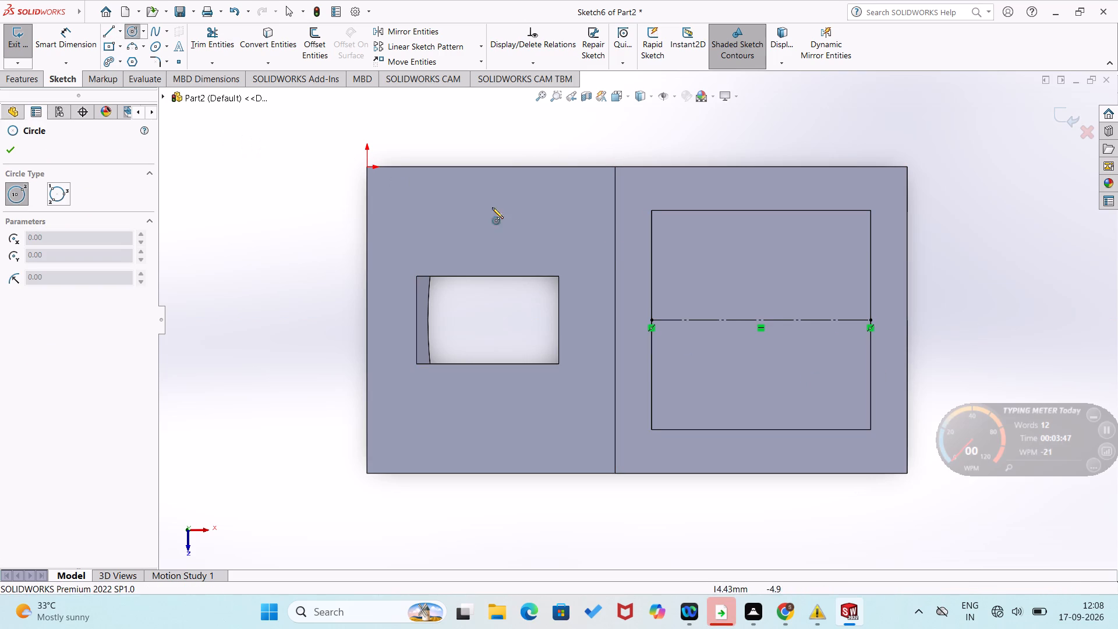
pyautogui.click(763, 320)
pyautogui.click(787, 368)
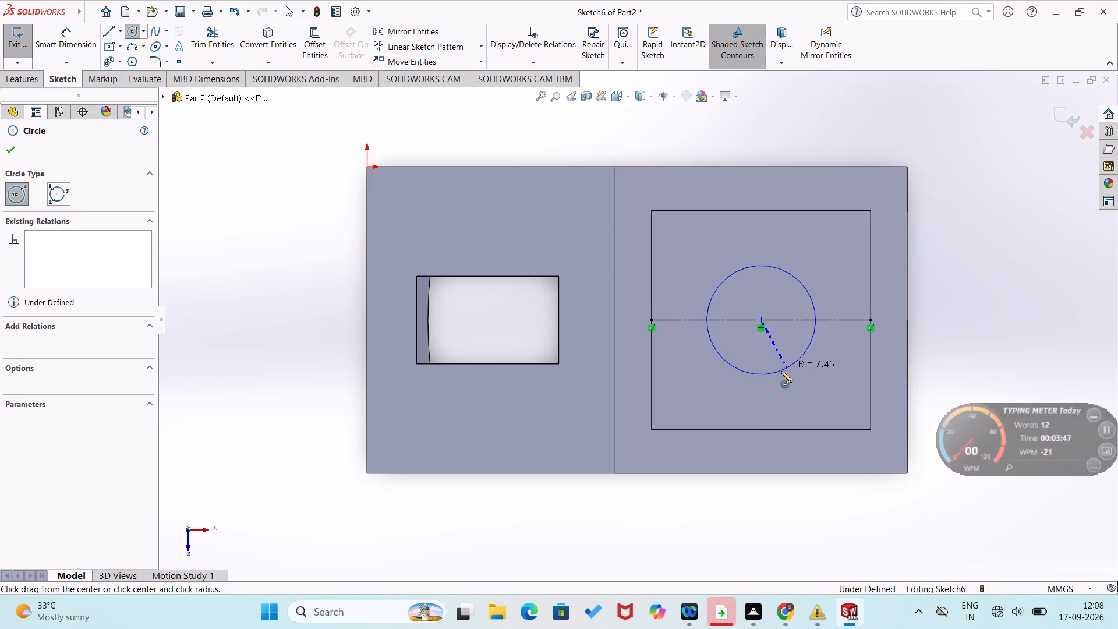
pyautogui.moveTo(720, 386); pyautogui.dragTo(730, 289, button='right')
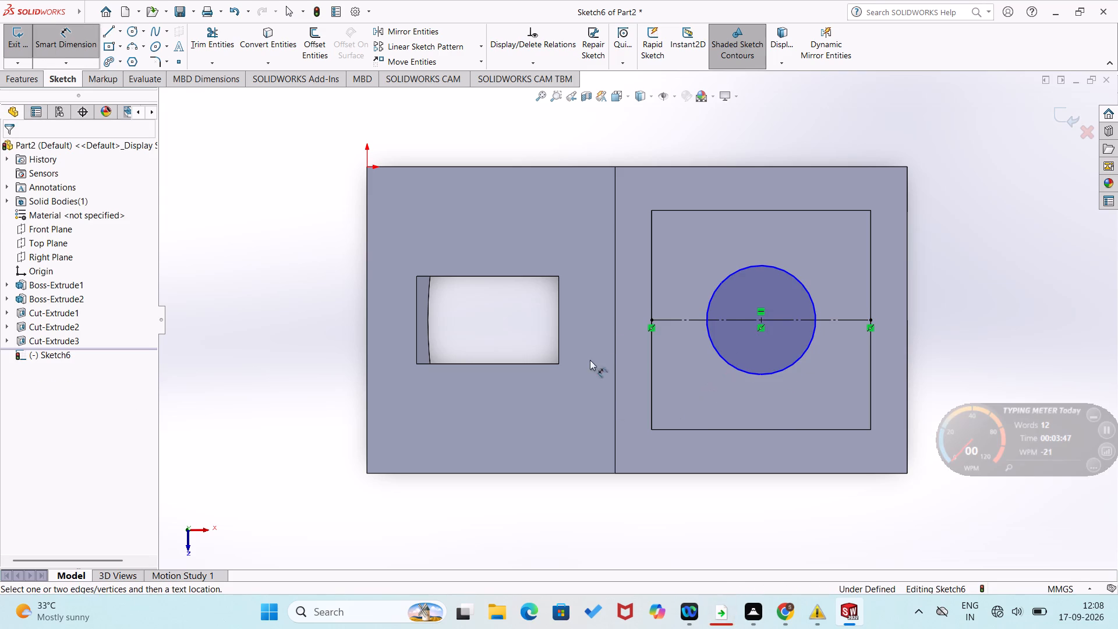
pyautogui.click(759, 376)
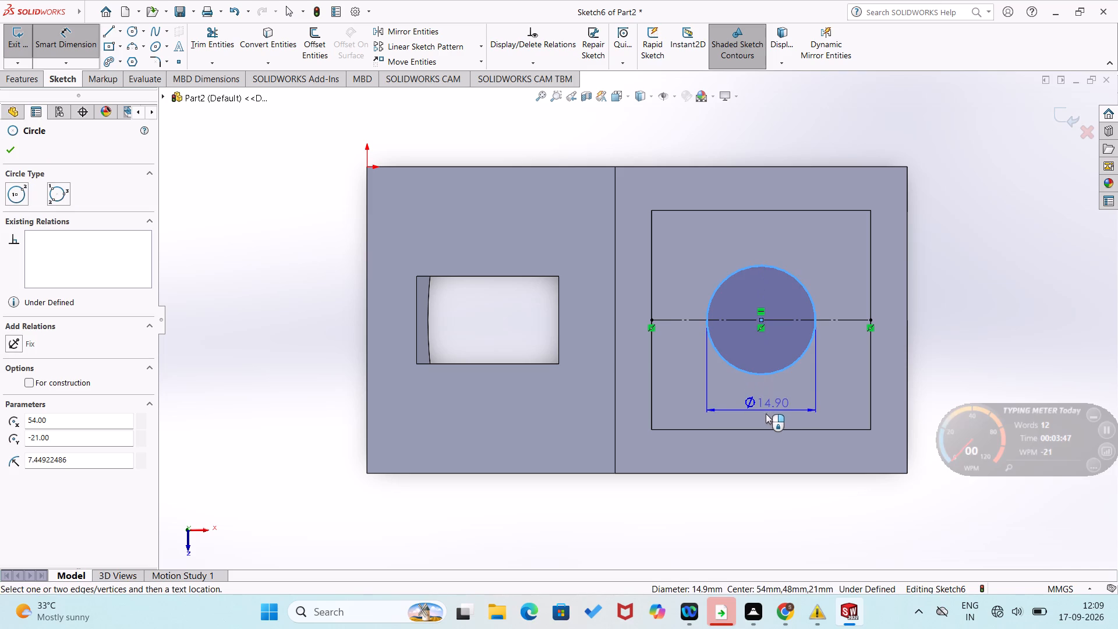
pyautogui.click(766, 415)
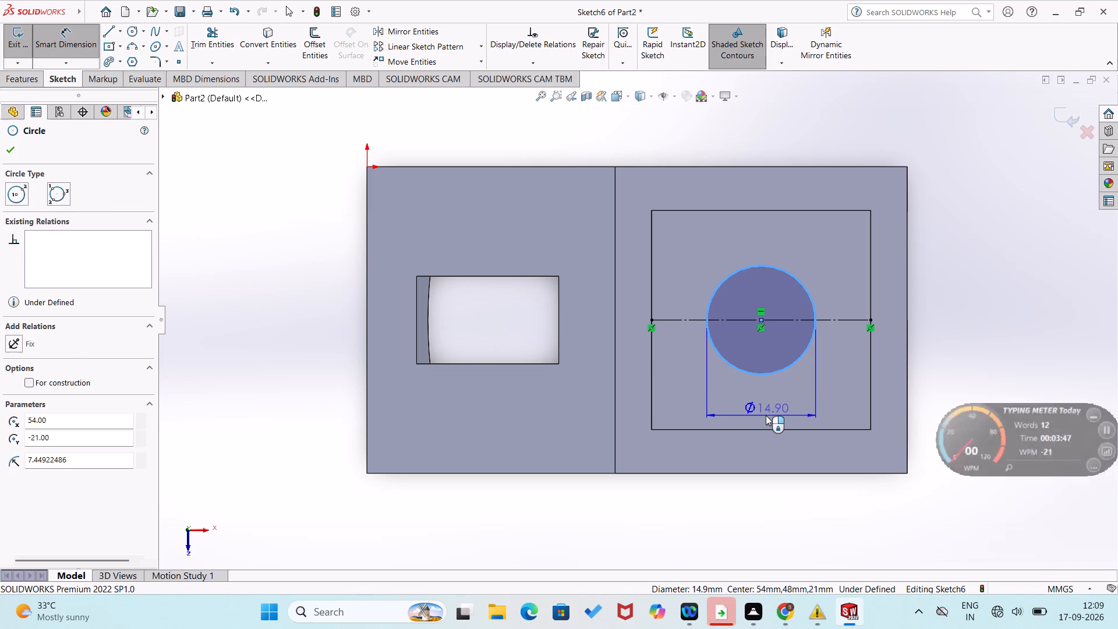
pyautogui.write('20')
pyautogui.press('Return')
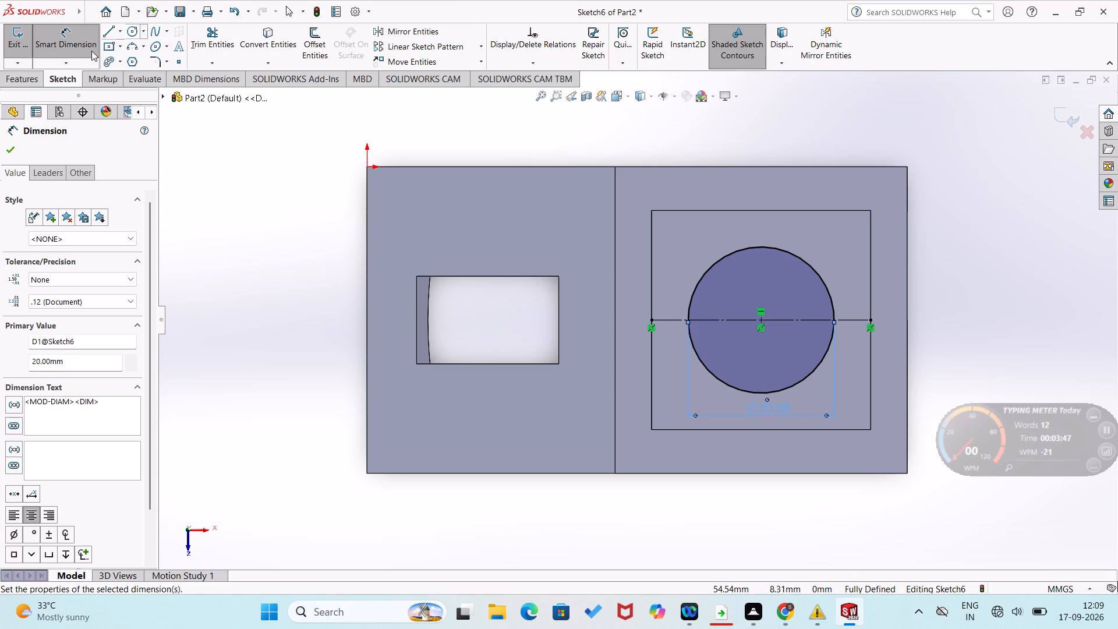
# Extrude-cut the 20 mm circle downward from the boss's top face with the Through All end condition.
pyautogui.click(29, 76)
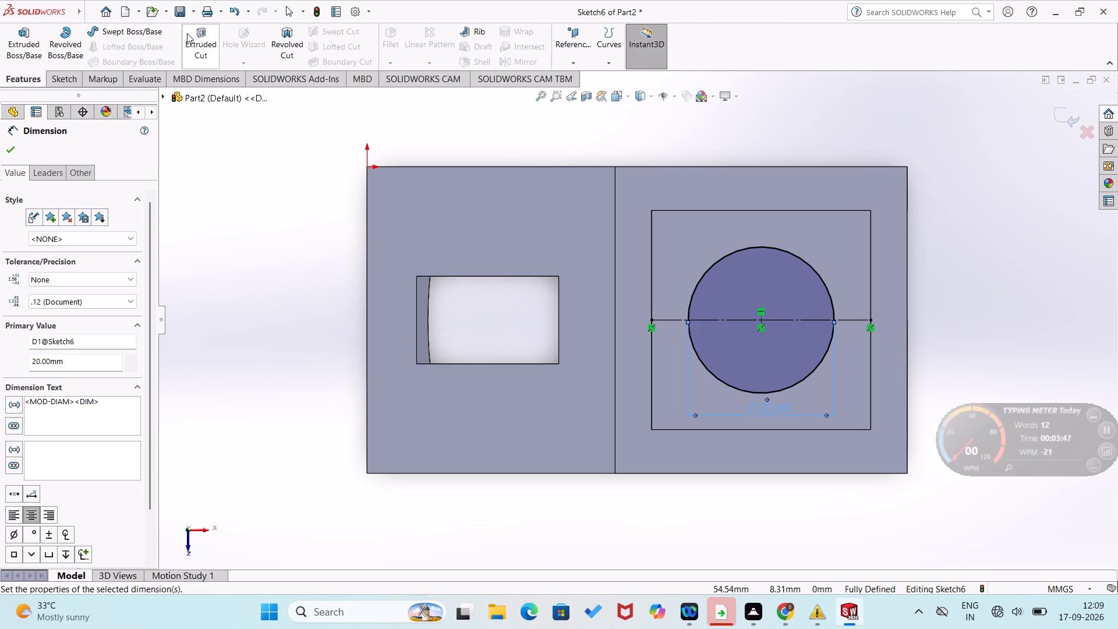
pyautogui.click(200, 47)
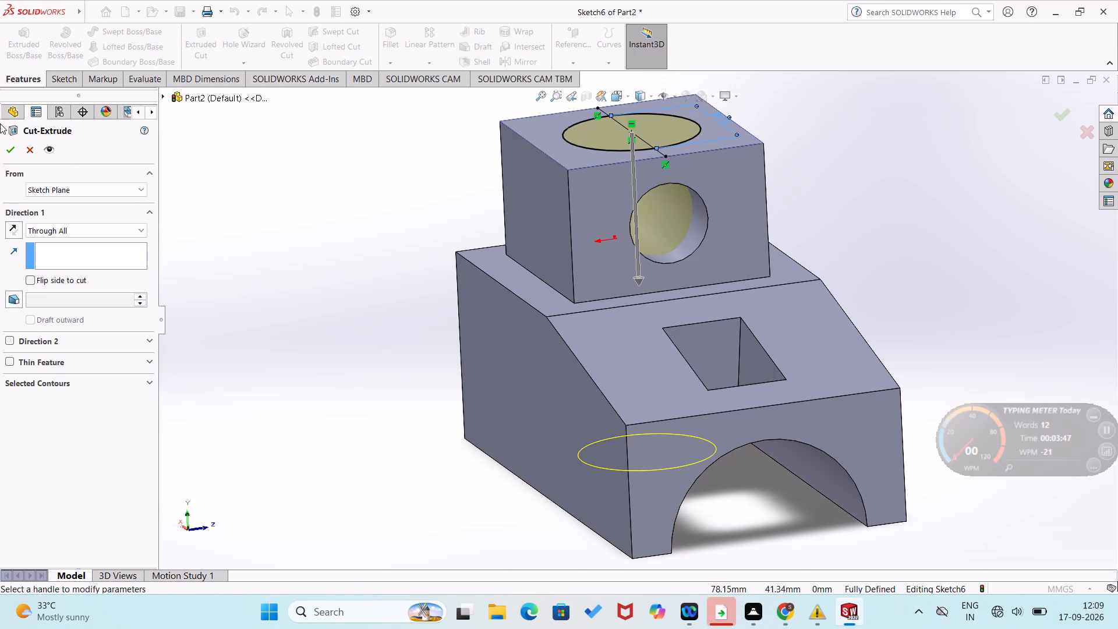
pyautogui.click(13, 150)
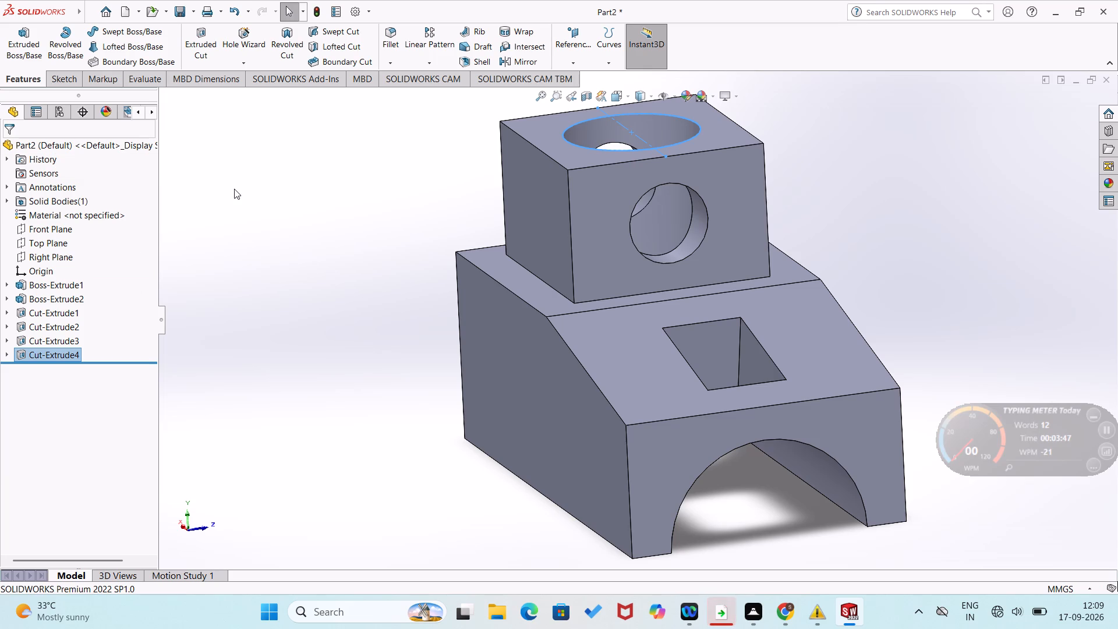
# Examine the block, the boss and their cutouts from the model's other side.
pyautogui.press('space')
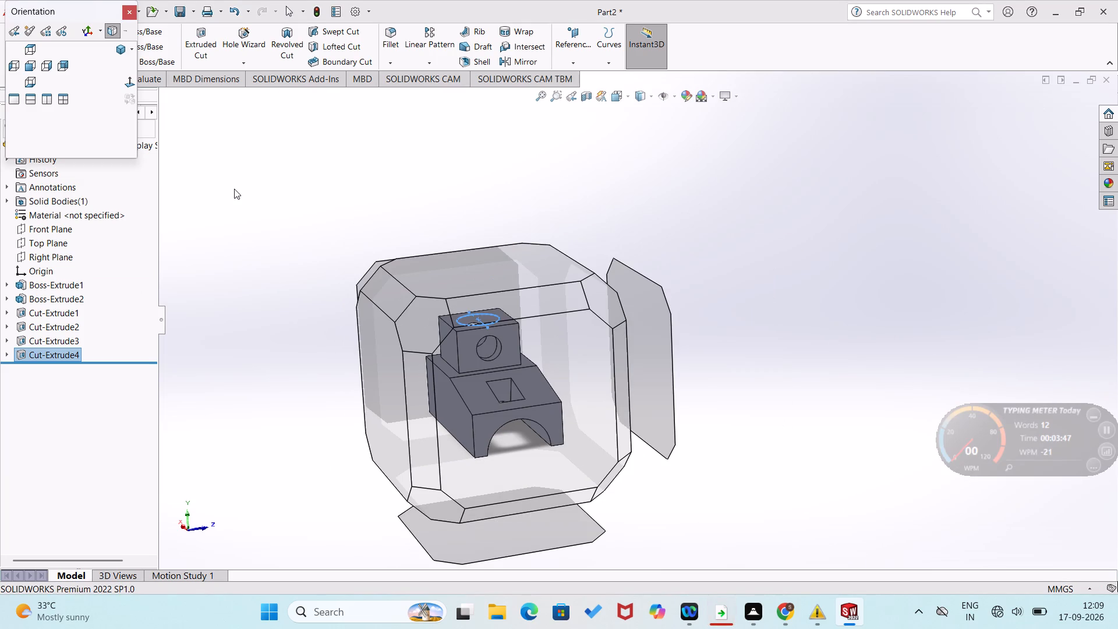
pyautogui.click(19, 99)
pyautogui.click(279, 197)
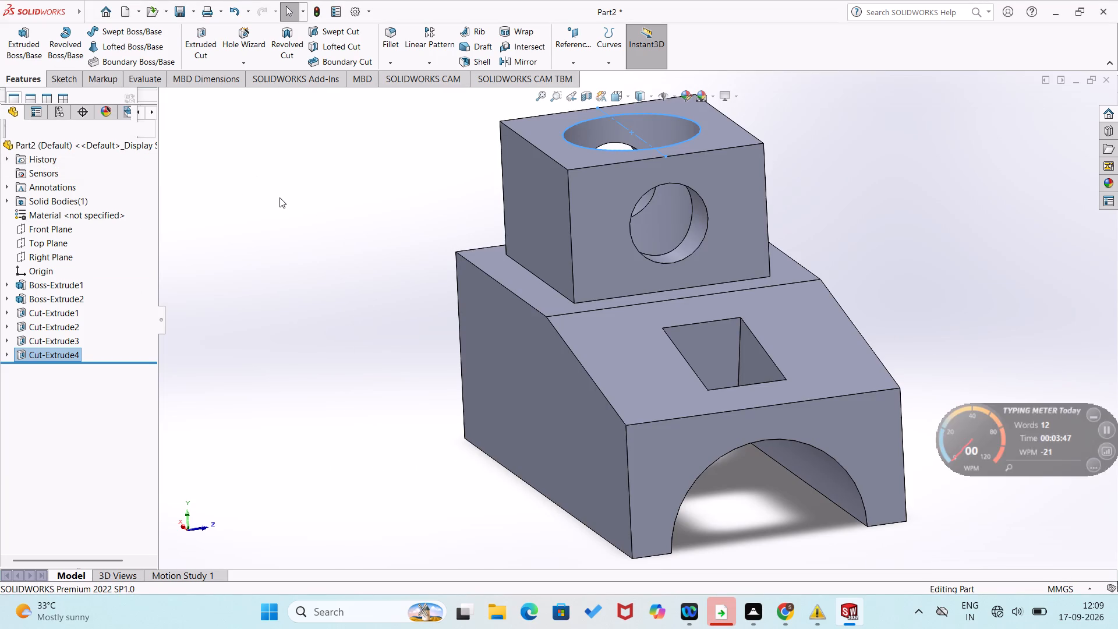
pyautogui.moveTo(470, 218); pyautogui.dragTo(335, 253, button='middle')
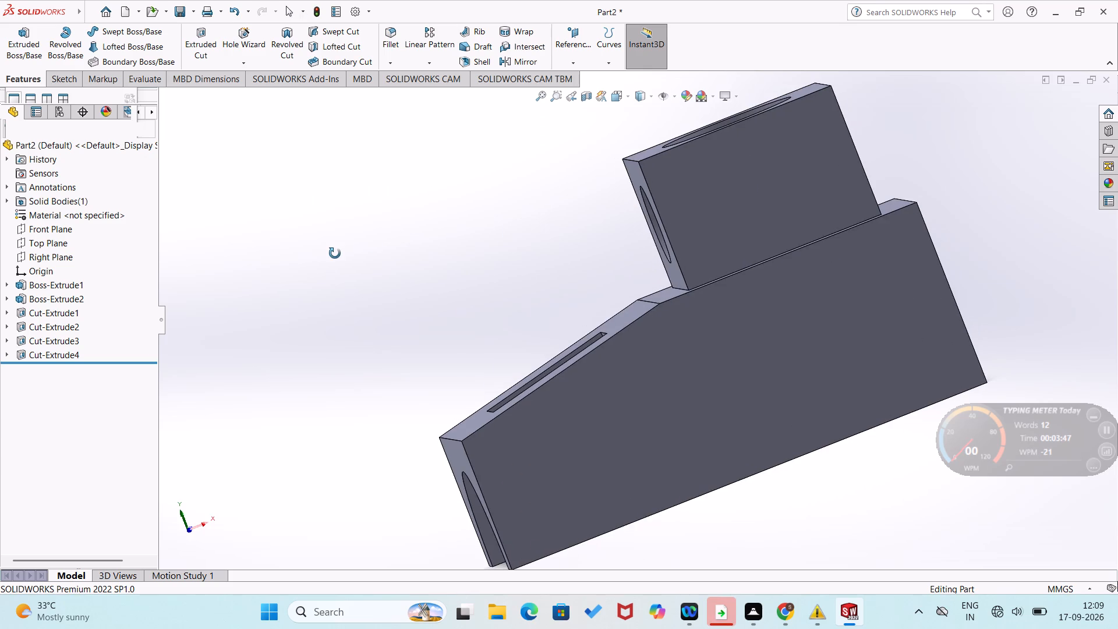
pyautogui.moveTo(335, 253); pyautogui.dragTo(362, 260, button='middle')
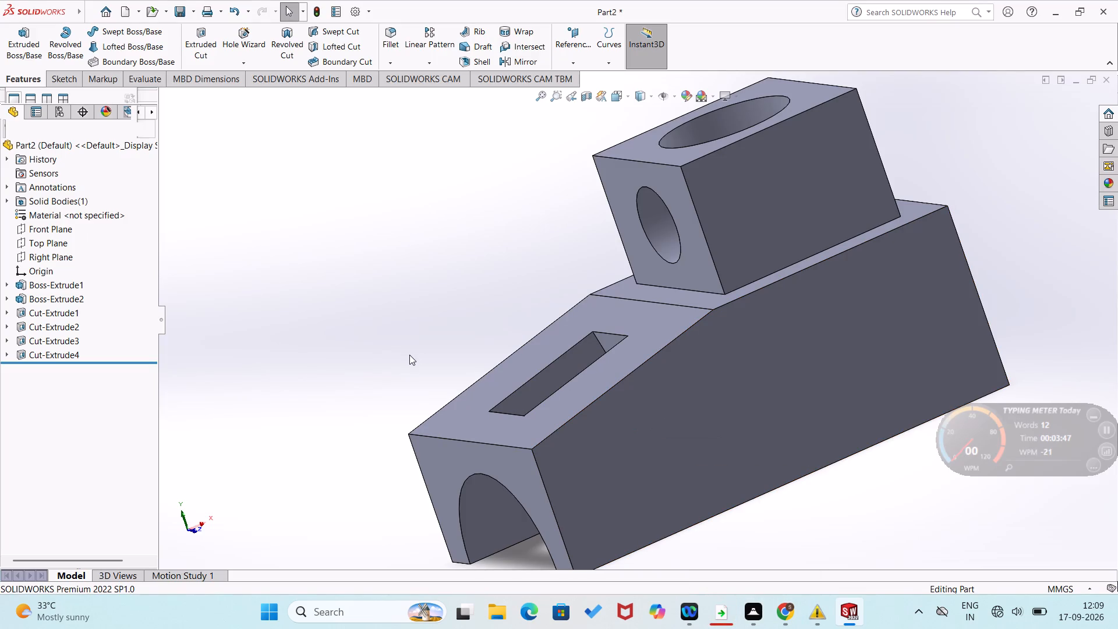
pyautogui.scroll(-1, 407, 356)
pyautogui.scroll(1, 407, 356)
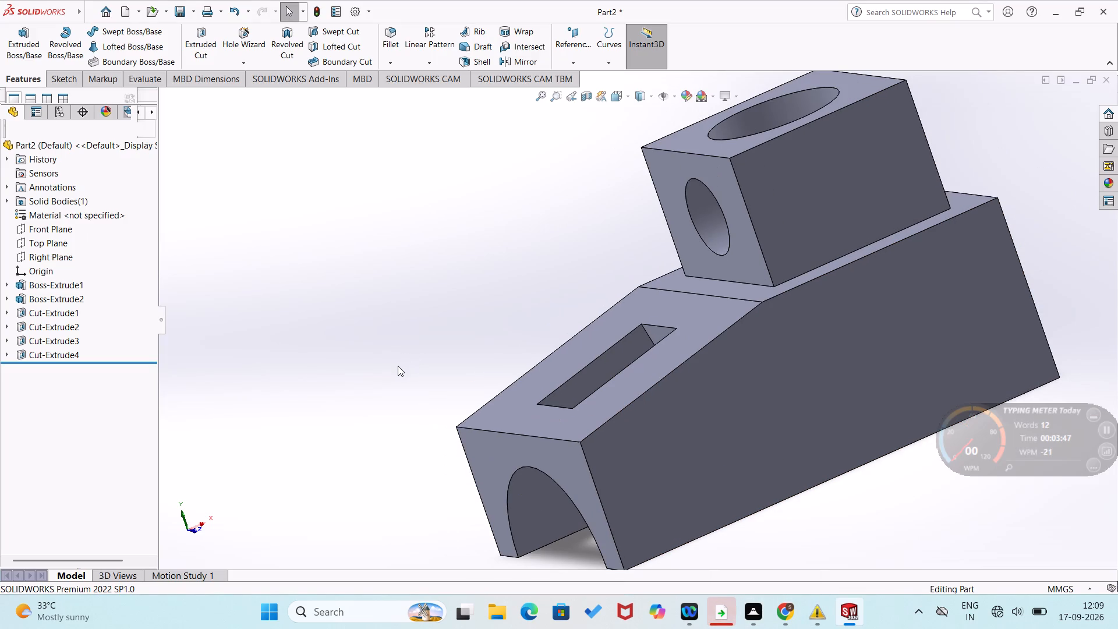
pyautogui.scroll(1, 398, 366)
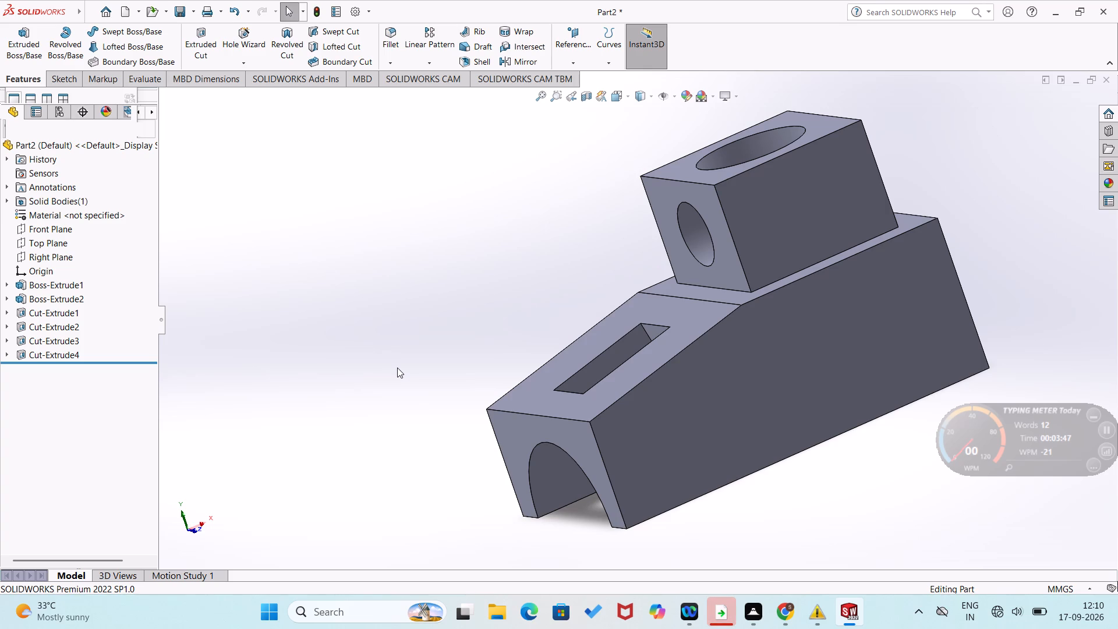
pyautogui.scroll(2, 866, 458)
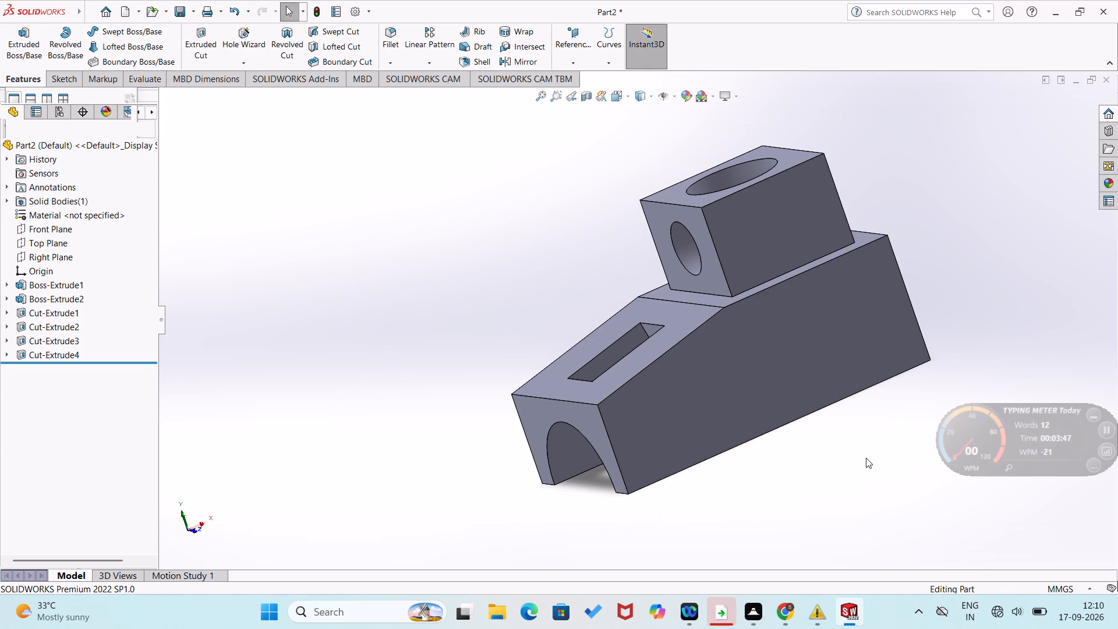
pyautogui.scroll(-2, 866, 458)
pyautogui.scroll(2, 852, 452)
pyautogui.scroll(-2, 823, 457)
pyautogui.scroll(2, 815, 456)
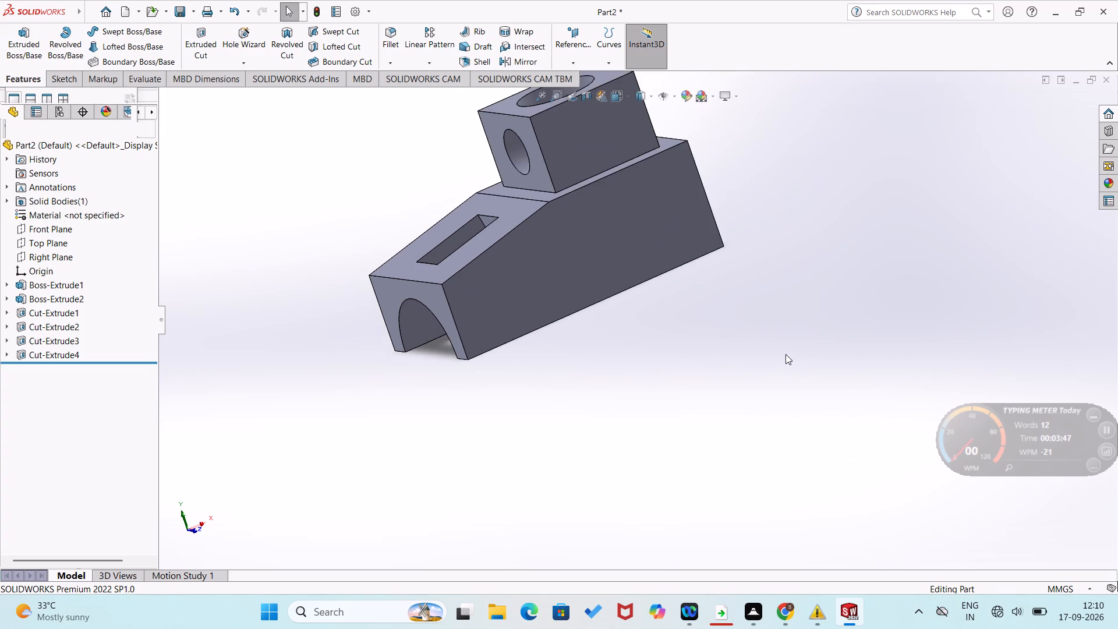
pyautogui.scroll(-1, 753, 352)
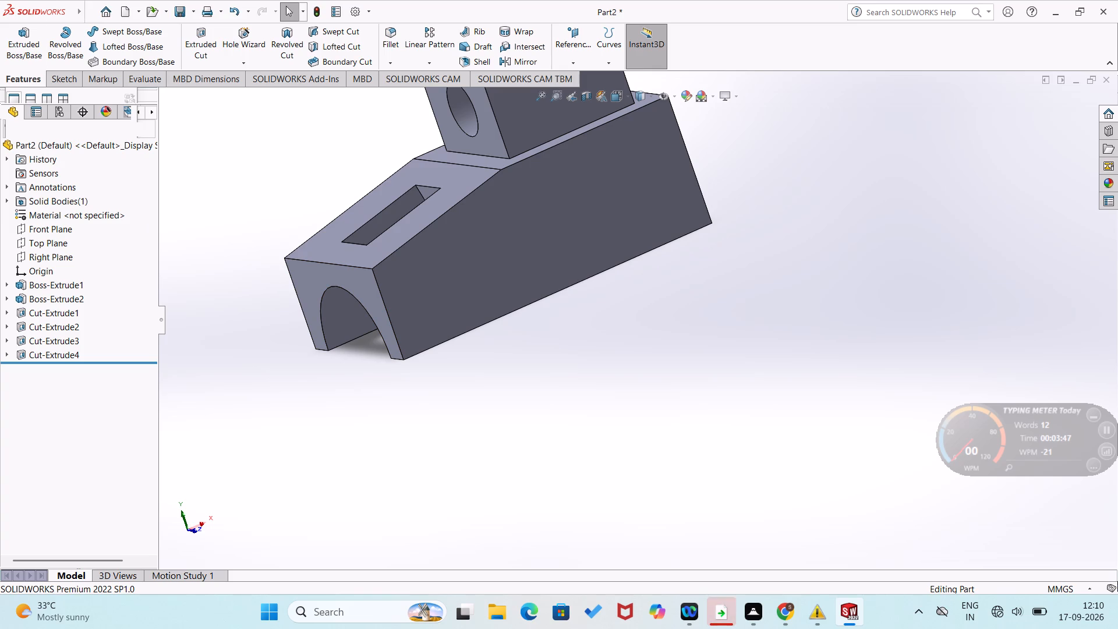
# Start a new sketch on the sloped block's large flat side face.
pyautogui.click(66, 81)
pyautogui.click(476, 268)
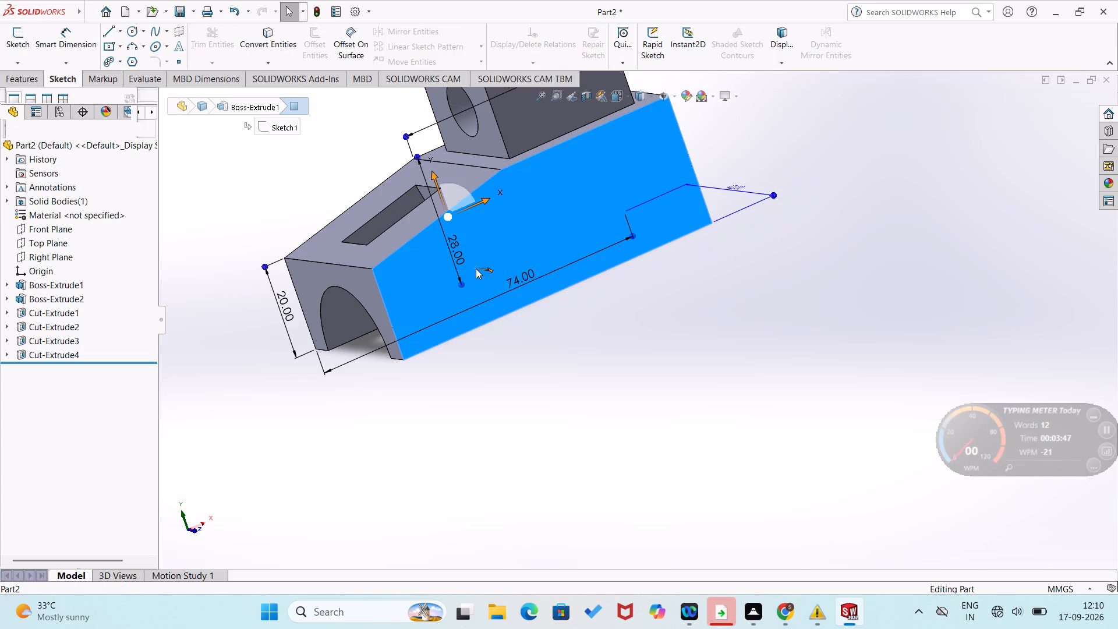
pyautogui.click(532, 235)
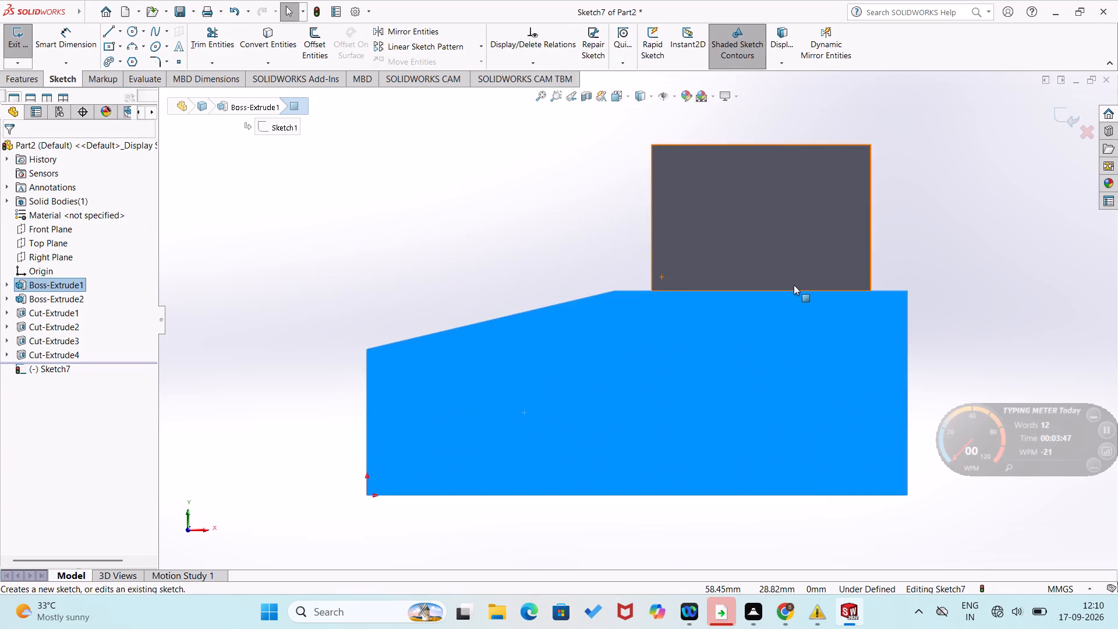
pyautogui.scroll(-2, 794, 284)
pyautogui.click(231, 251)
pyautogui.scroll(1, 791, 282)
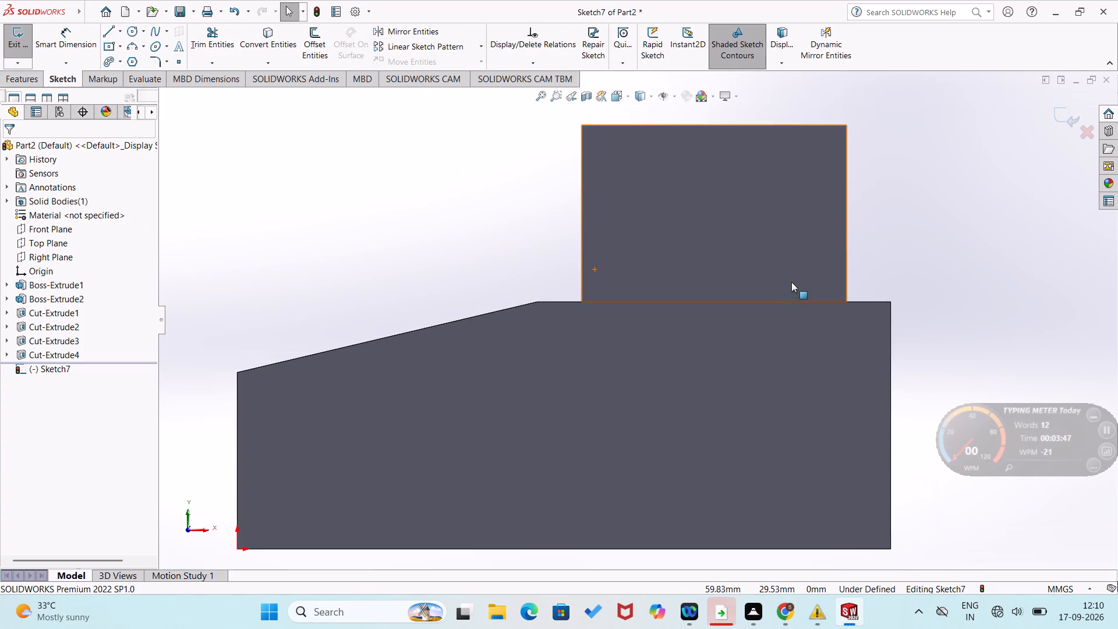
pyautogui.scroll(-2, 791, 282)
pyautogui.scroll(3, 780, 285)
pyautogui.scroll(-1, 850, 316)
pyautogui.scroll(2, 867, 319)
pyautogui.scroll(-1, 868, 319)
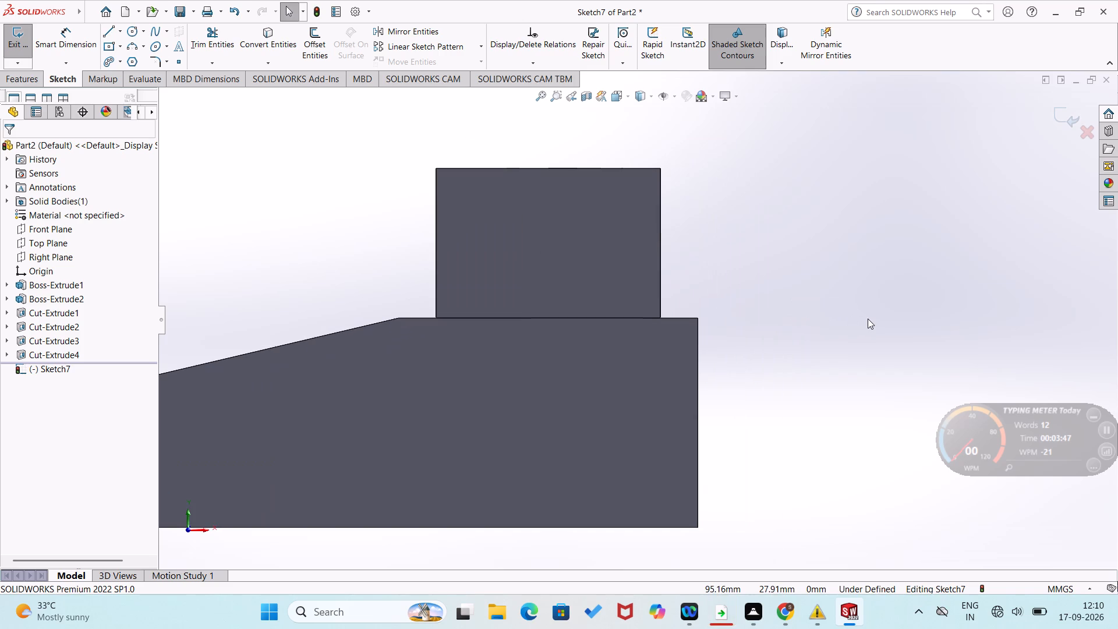
# Draw a closed round-topped profile beyond the block's tall end, with vertical sides about 24 mm long and a base about 17 mm wide.
pyautogui.click(110, 30)
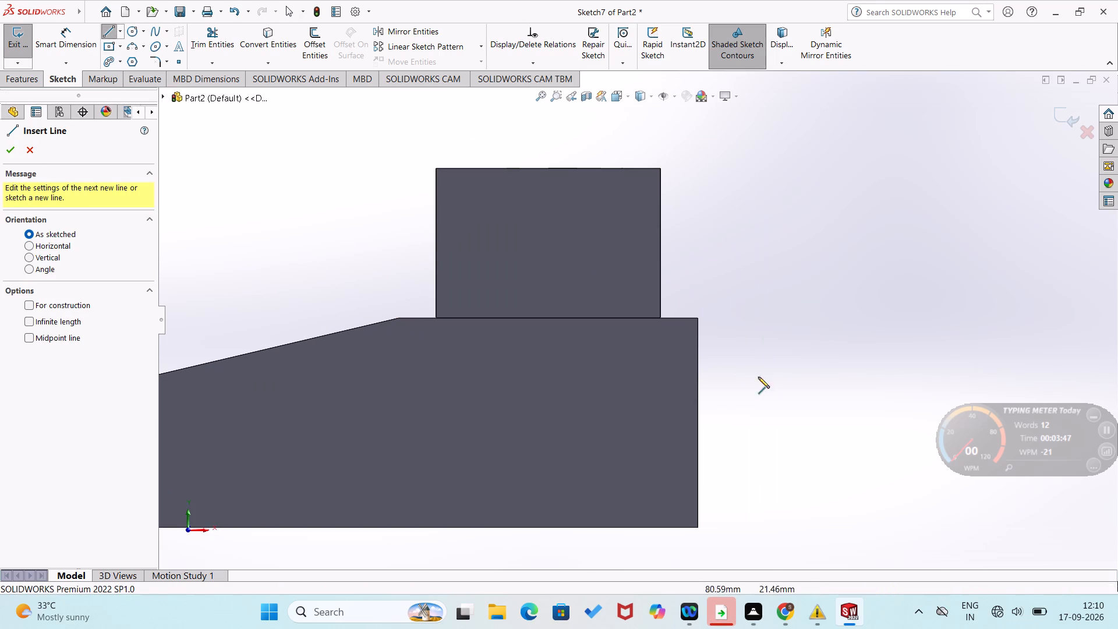
pyautogui.click(811, 433)
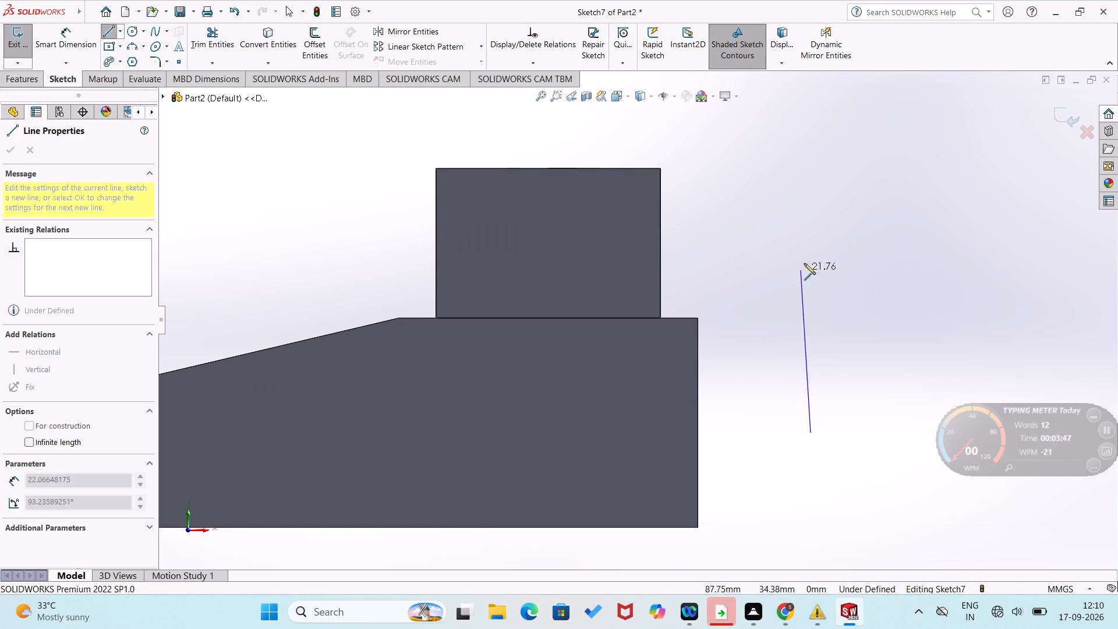
pyautogui.click(812, 251)
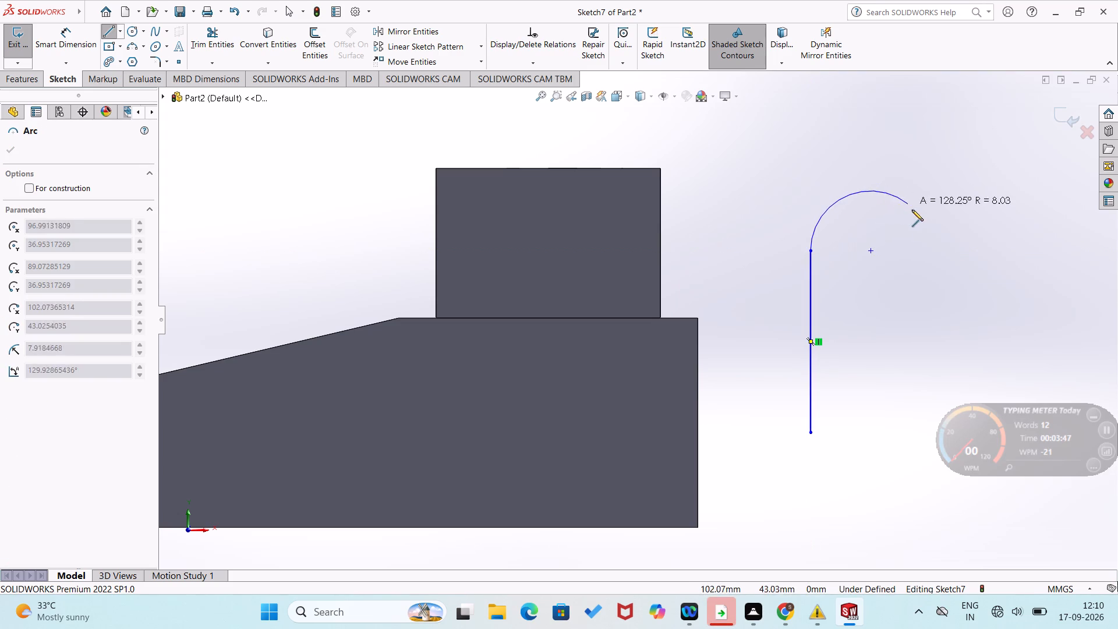
pyautogui.click(939, 252)
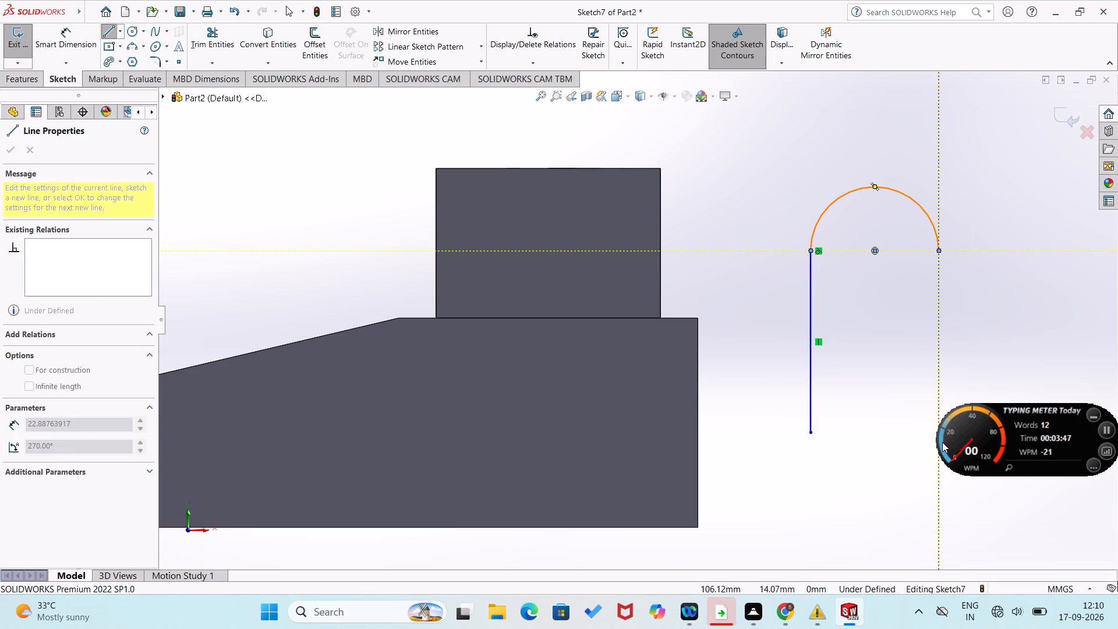
pyautogui.scroll(1, 936, 442)
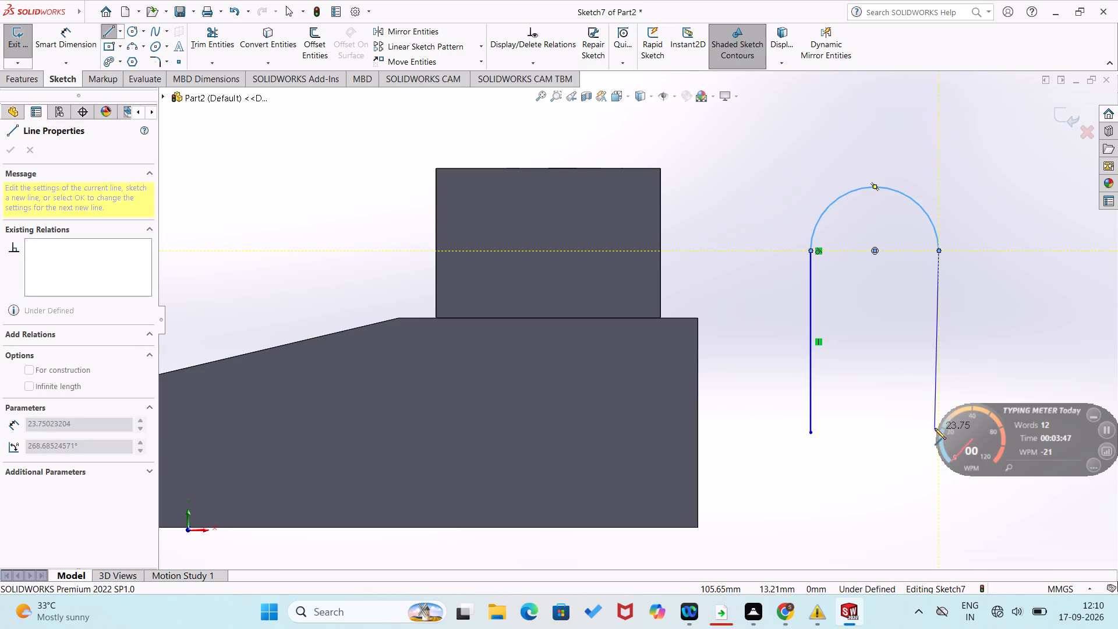
pyautogui.scroll(1, 941, 427)
pyautogui.scroll(-2, 941, 427)
pyautogui.scroll(1, 941, 427)
pyautogui.scroll(-2, 926, 418)
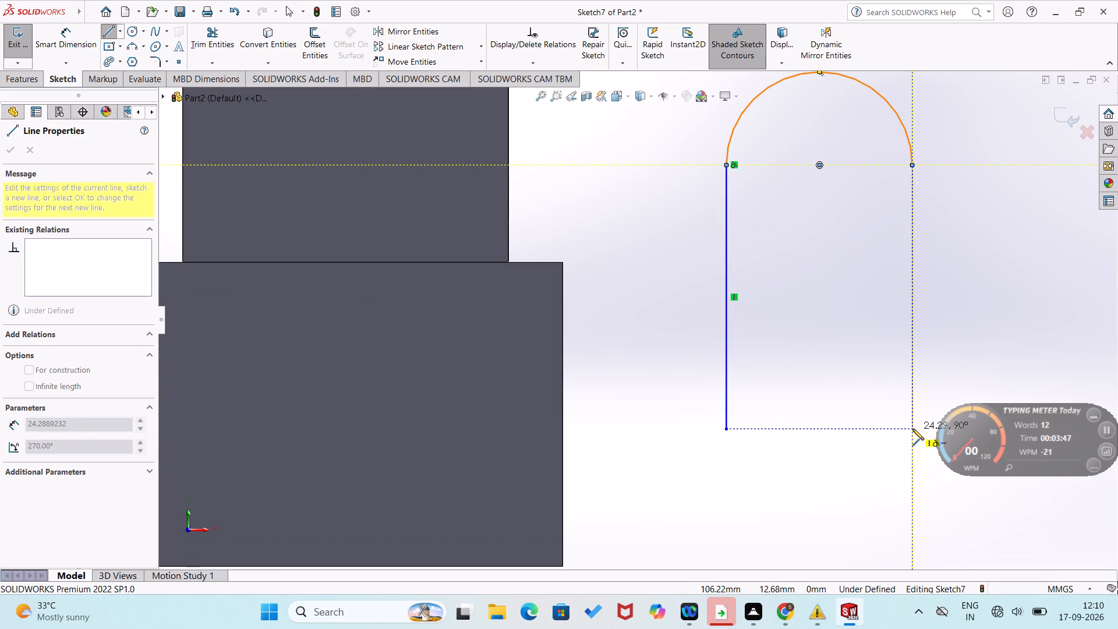
pyautogui.click(912, 429)
pyautogui.click(726, 429)
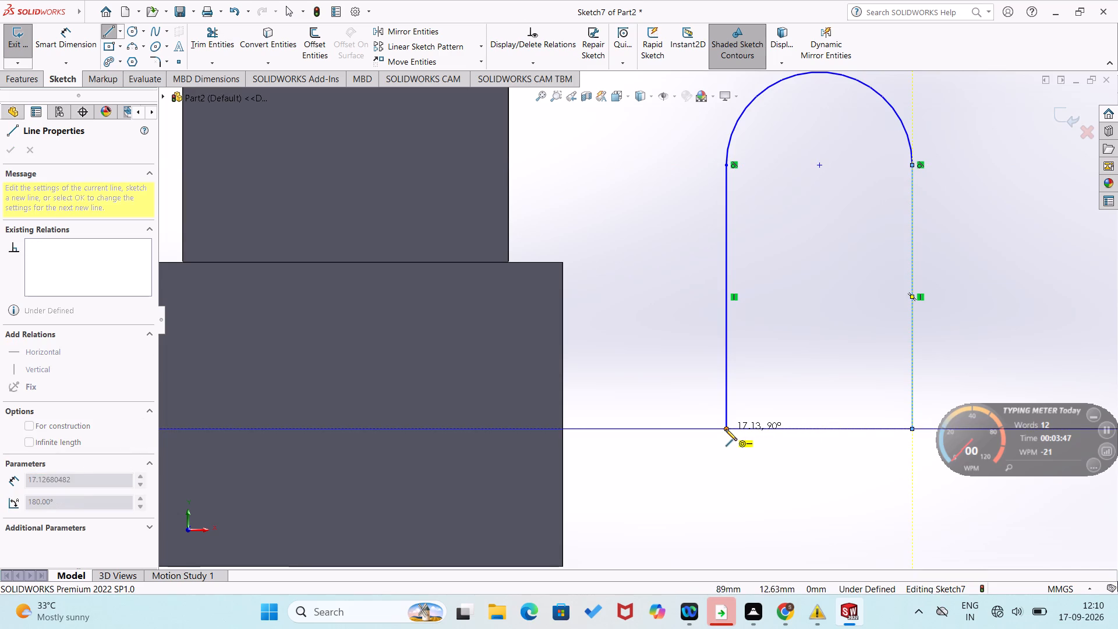
pyautogui.rightClick(726, 430)
pyautogui.click(745, 436)
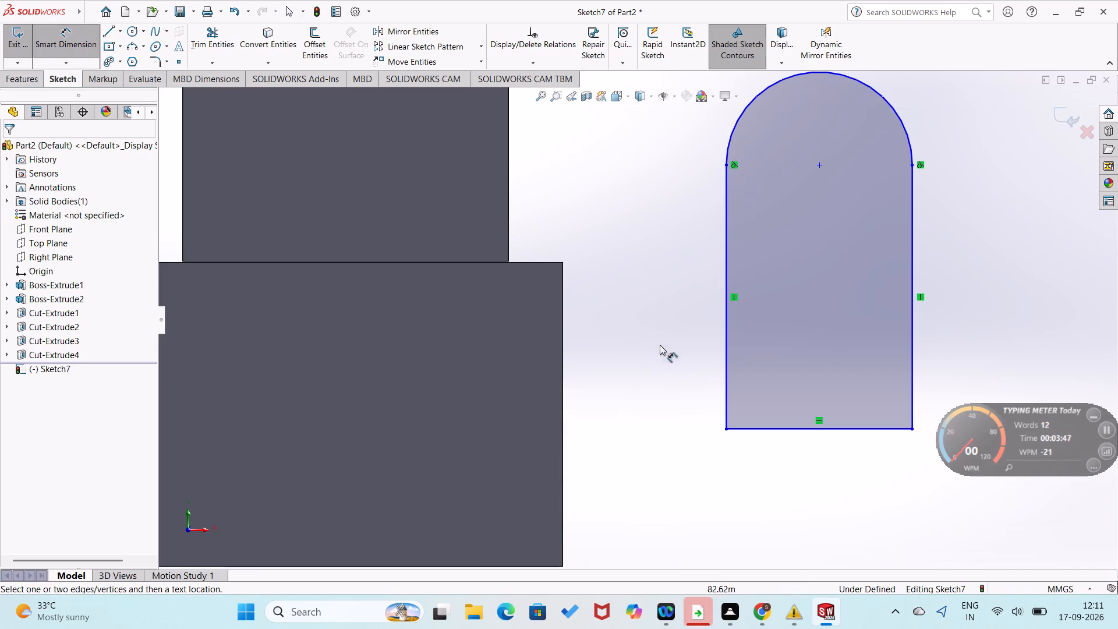
# Dimension the base line of the round-topped profile, try a value of 66 mm, and undo that value change.
pyautogui.click(739, 430)
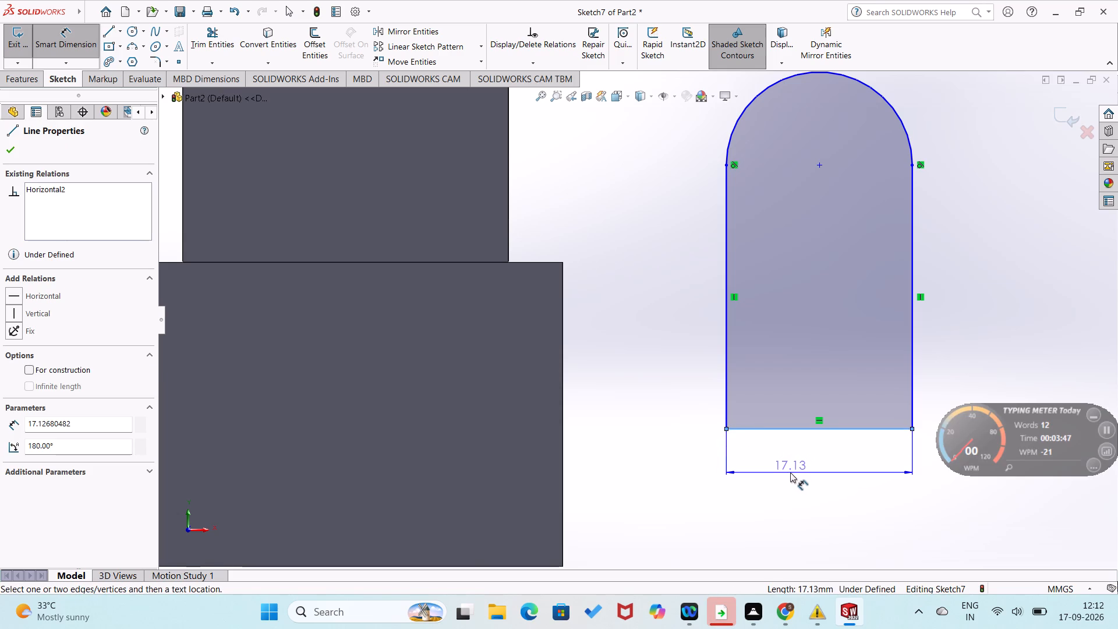
pyautogui.click(798, 484)
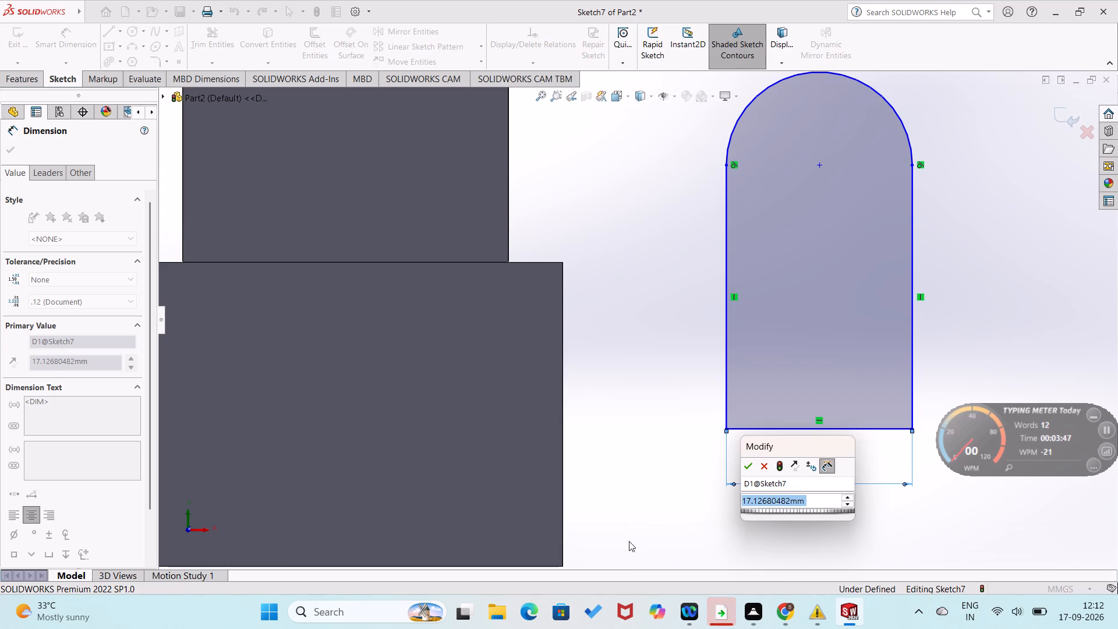
pyautogui.press('6')
pyautogui.press('6')
pyautogui.press('Return')
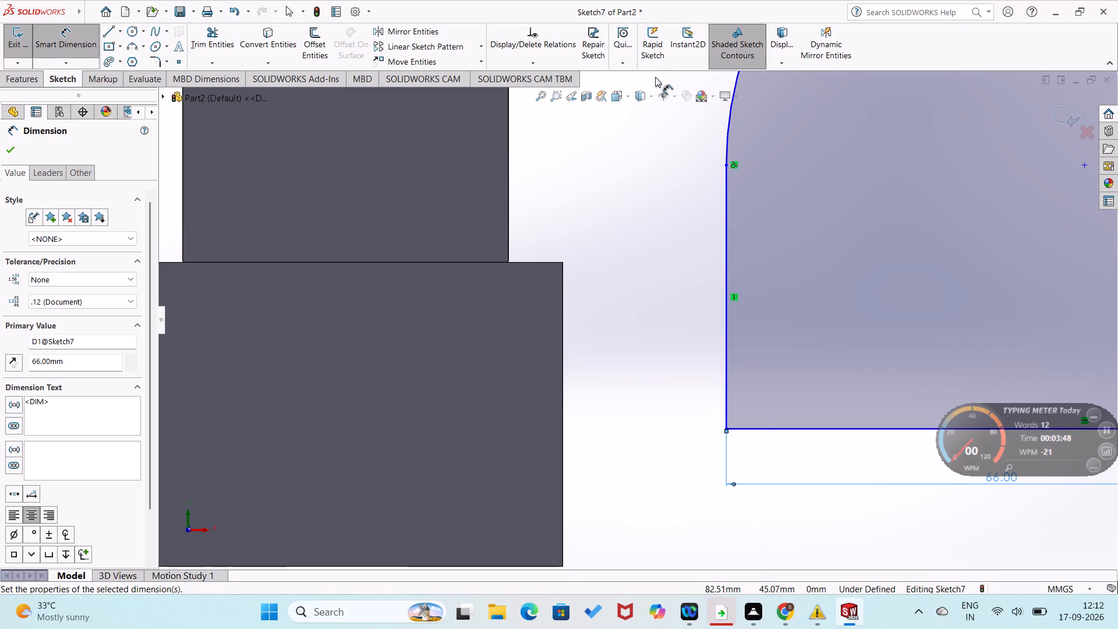
pyautogui.scroll(-1, 655, 77)
pyautogui.scroll(4, 655, 77)
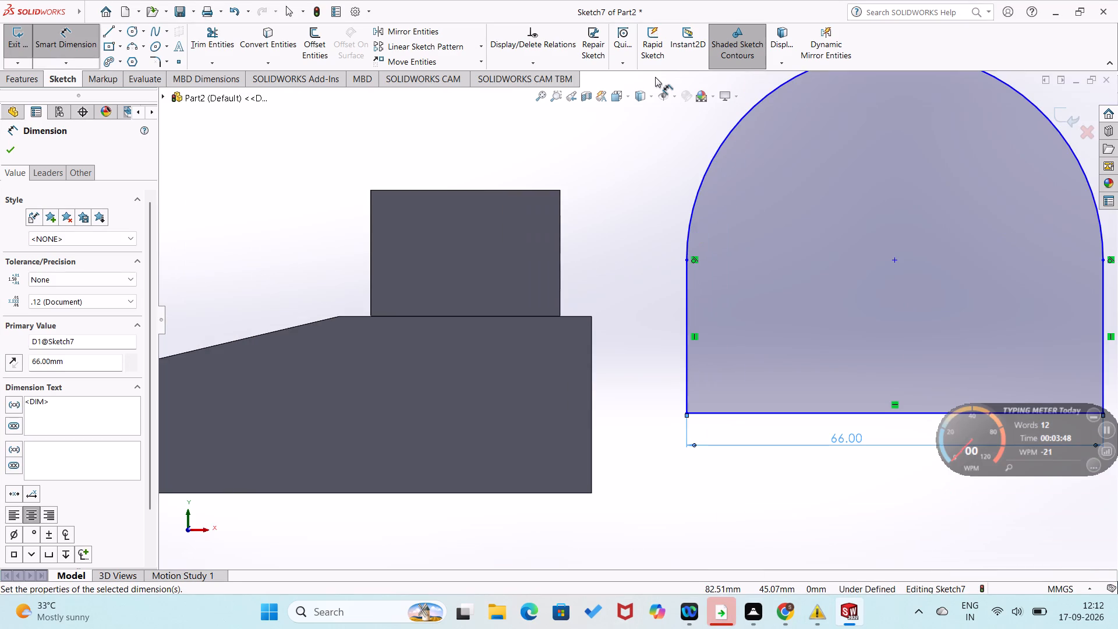
pyautogui.scroll(1, 655, 77)
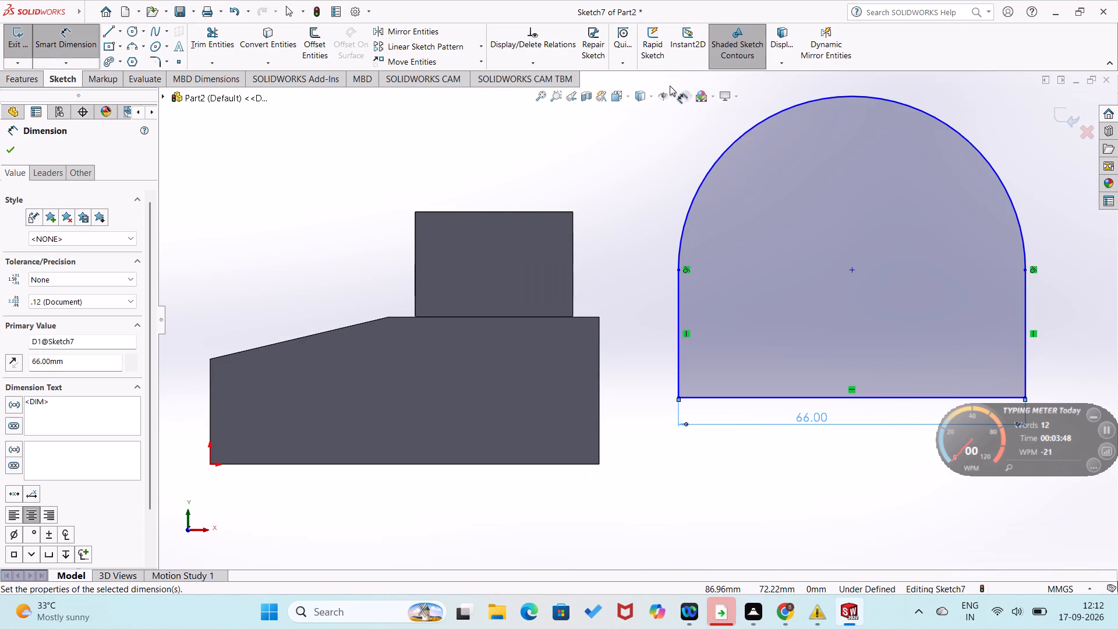
pyautogui.hotkey('ctrl', 'z')
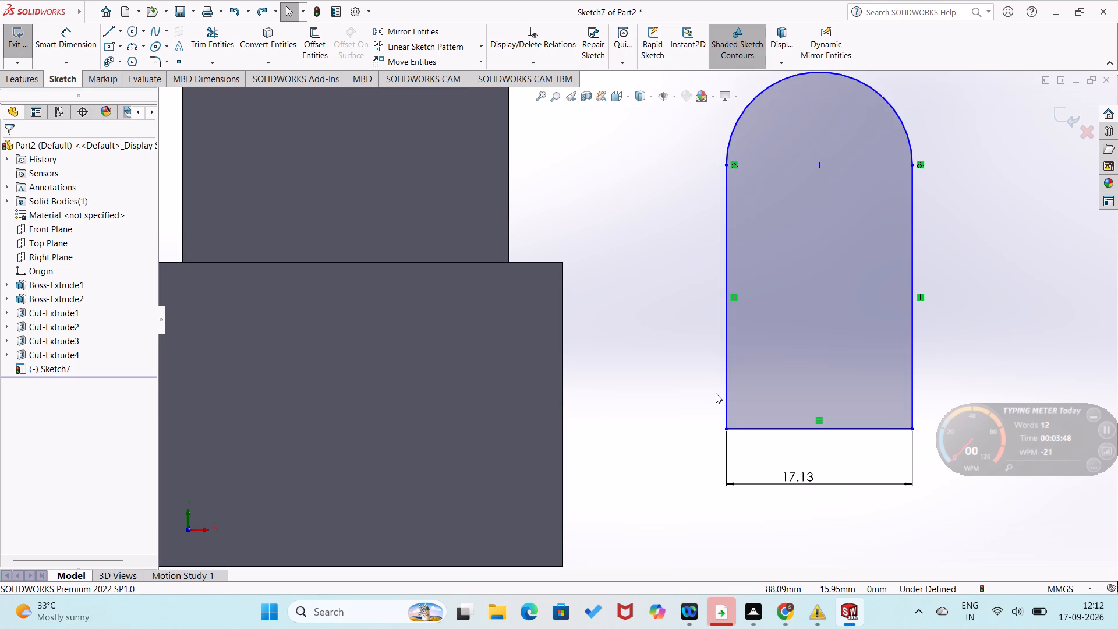
# Dimension the round-topped profile's vertical side nearest the block and set it to 25 mm.
pyautogui.moveTo(696, 411); pyautogui.dragTo(659, 257, button='right')
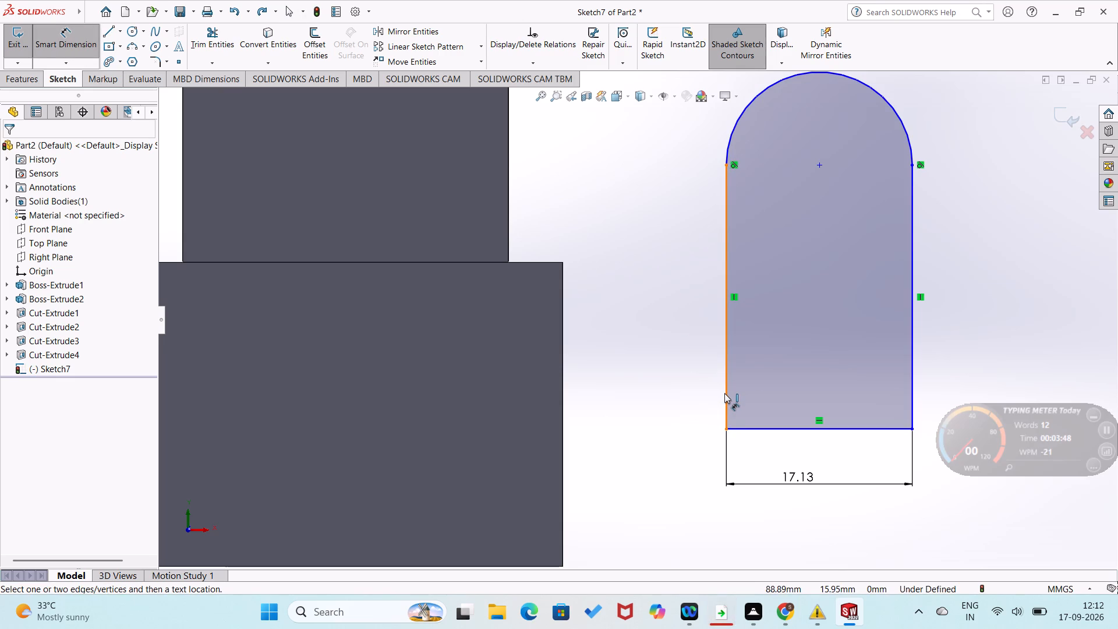
pyautogui.click(724, 393)
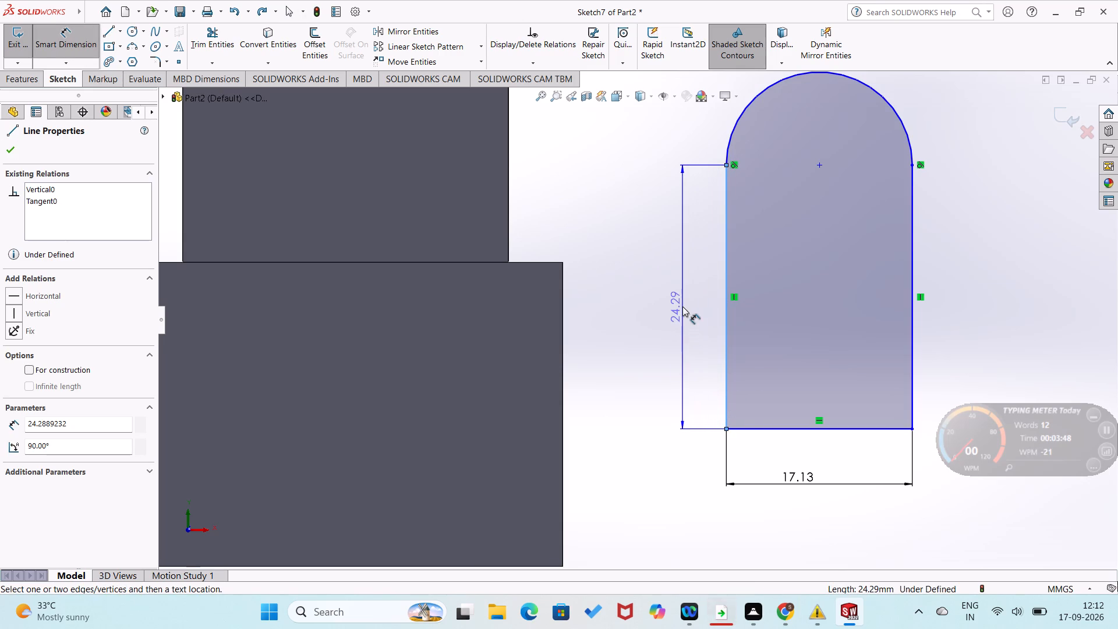
pyautogui.click(694, 303)
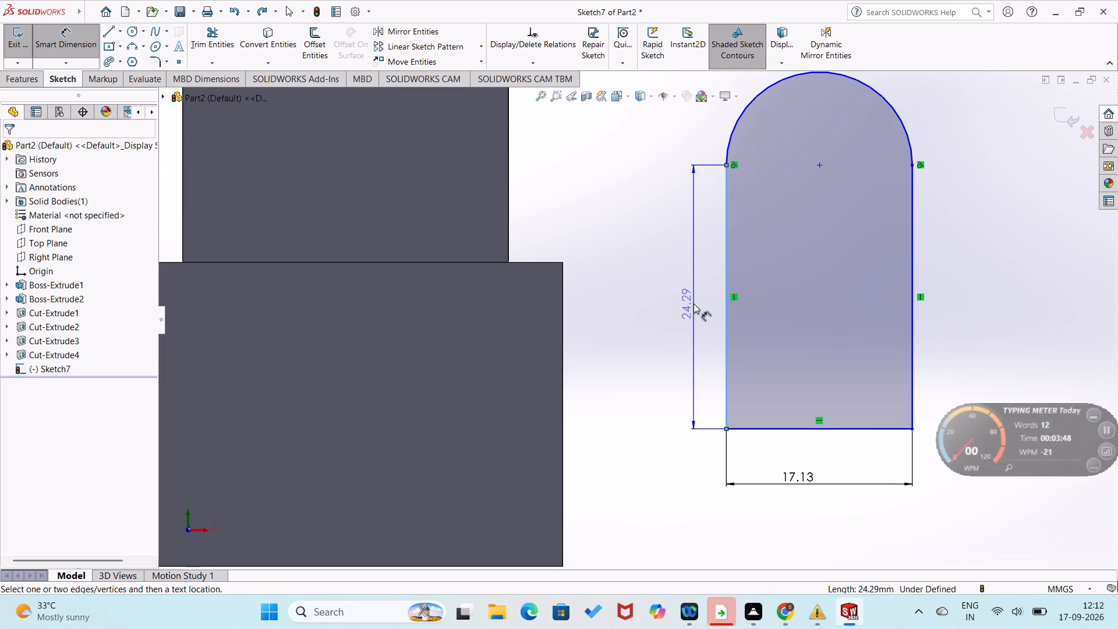
pyautogui.write('25')
pyautogui.press('Return')
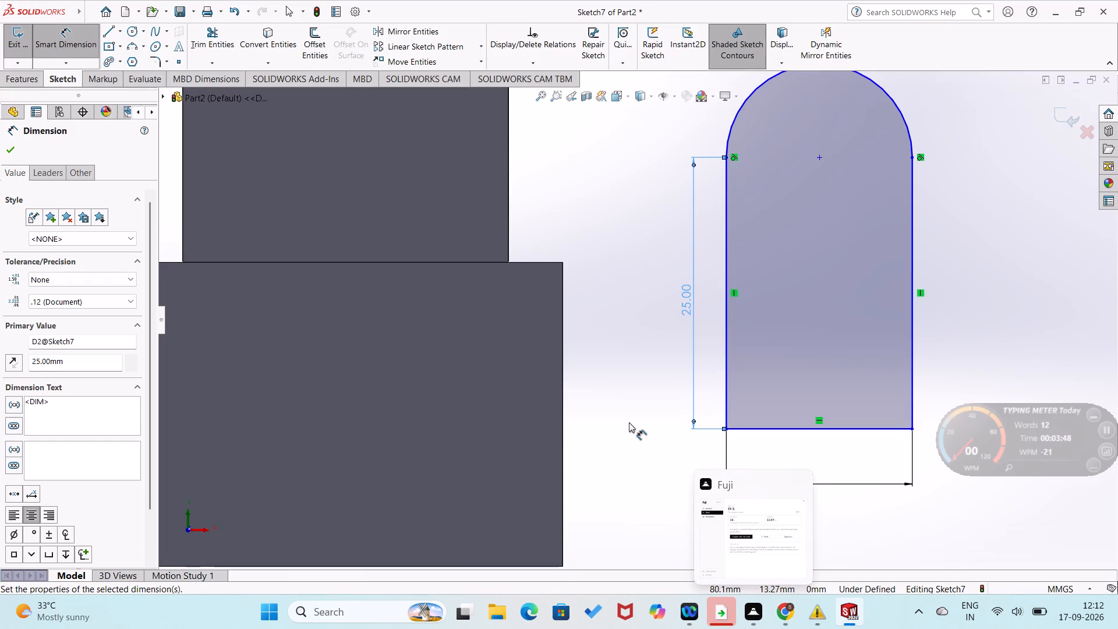
pyautogui.click(629, 422)
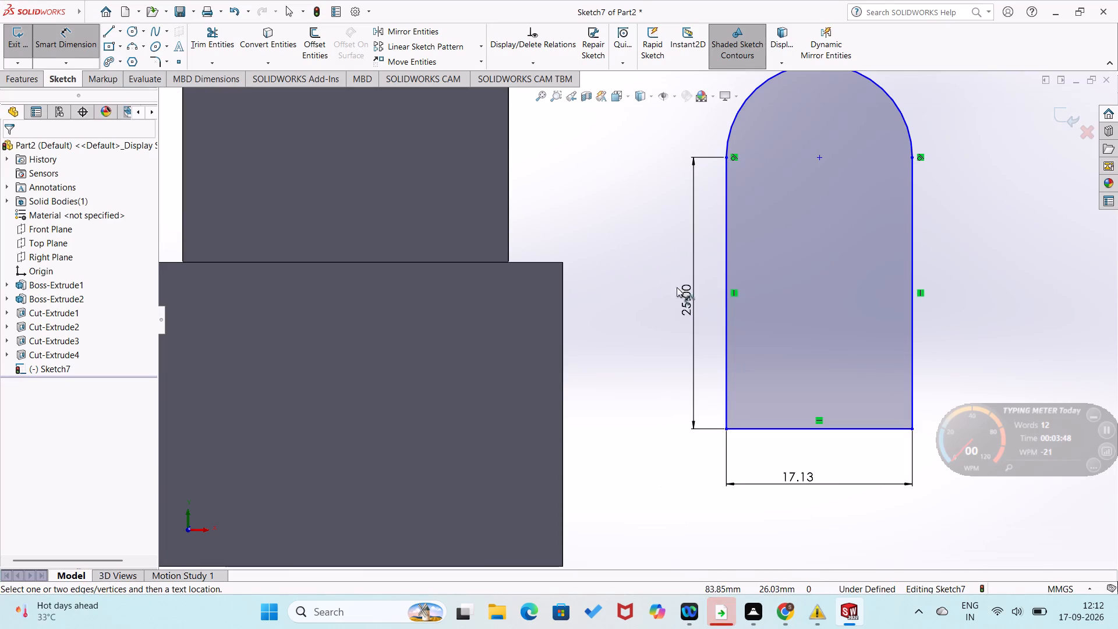
# Draw a zigzag spline from the profile's lower corner nearest the block, up between its sides to the arc, through the arc centre, ending at the near side's top.
pyautogui.click(106, 27)
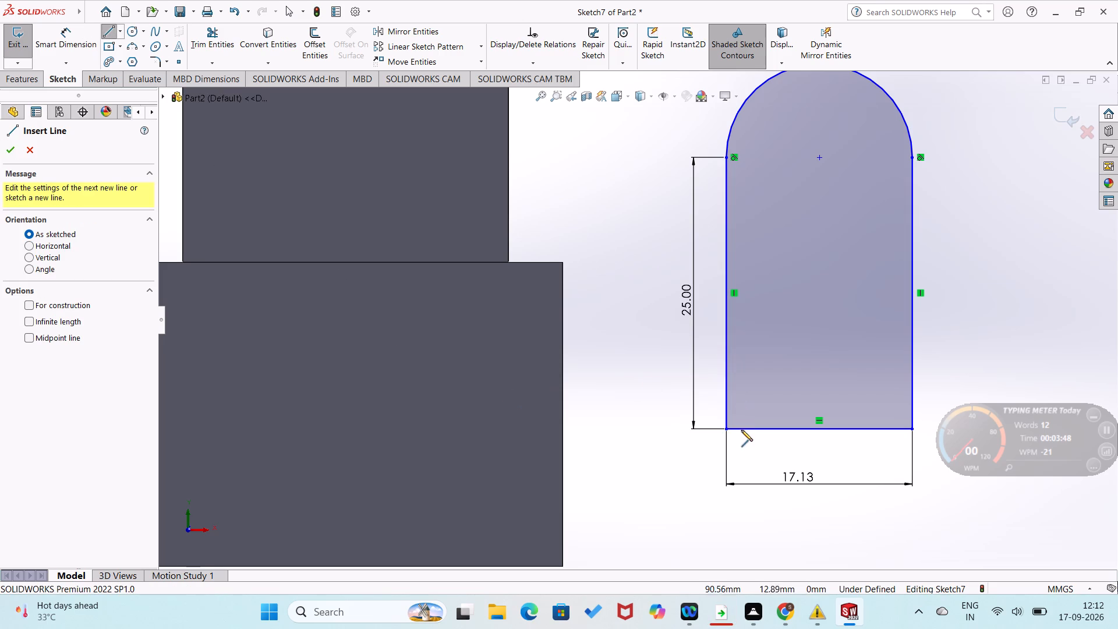
pyautogui.click(153, 38)
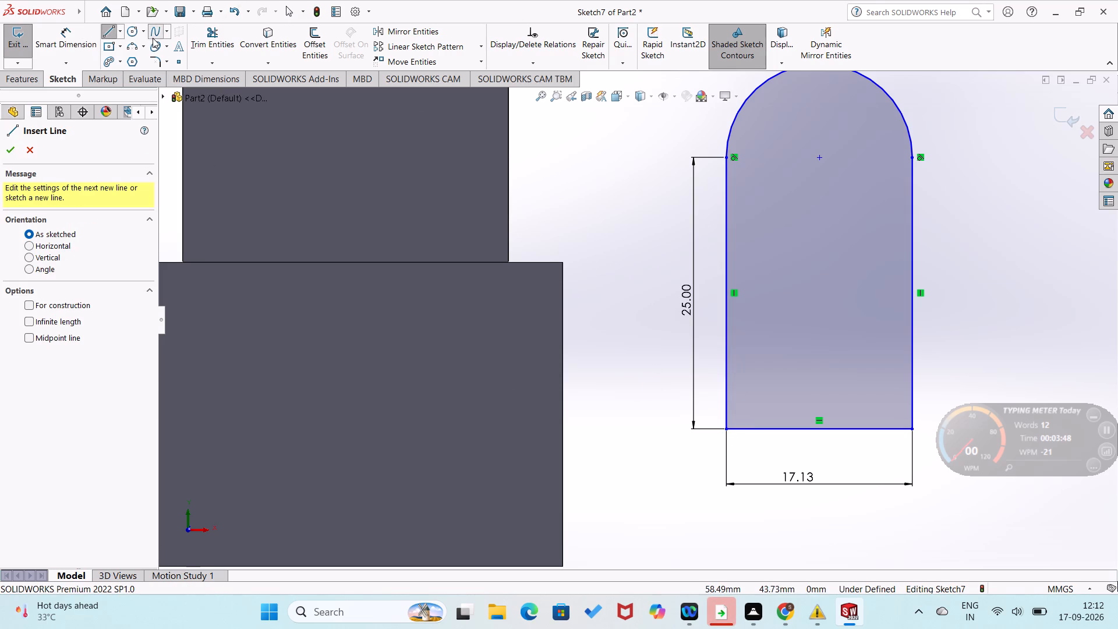
pyautogui.click(724, 429)
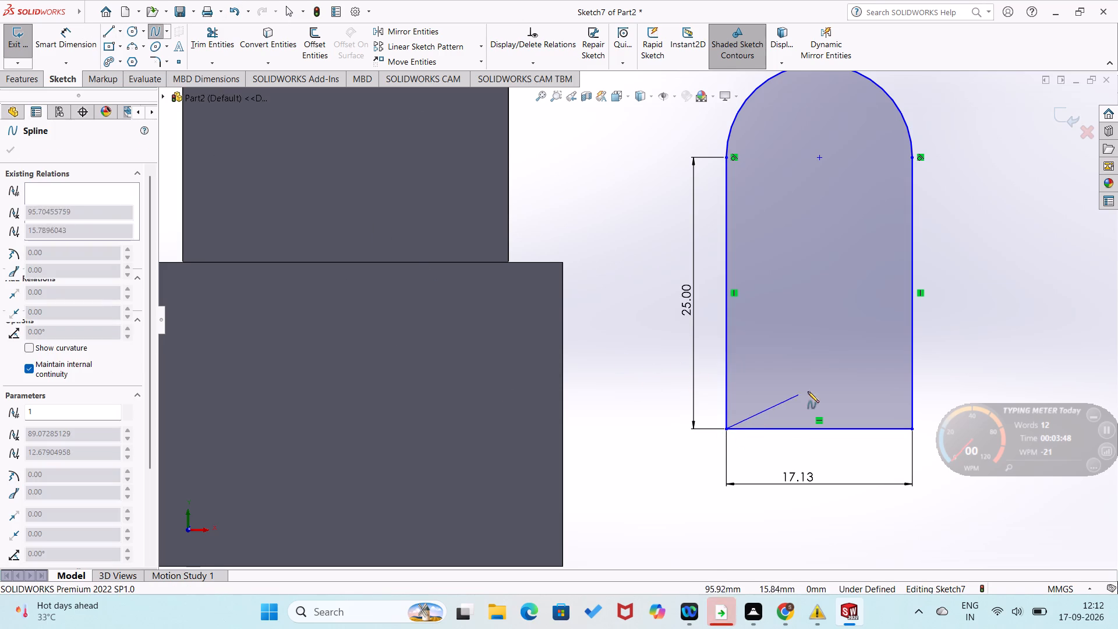
pyautogui.click(908, 370)
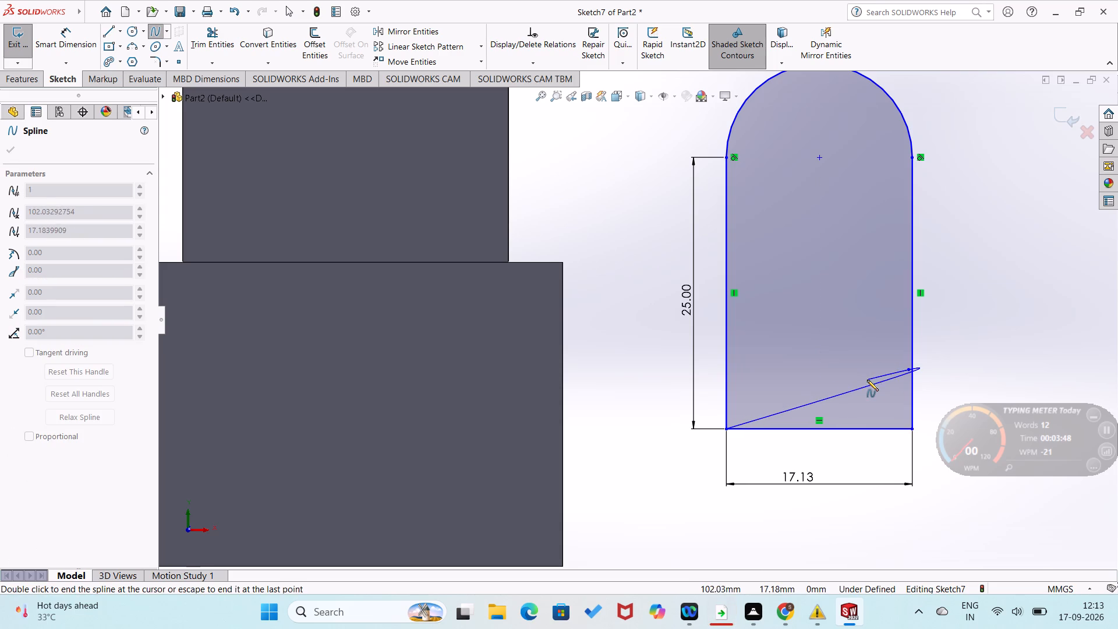
pyautogui.click(730, 348)
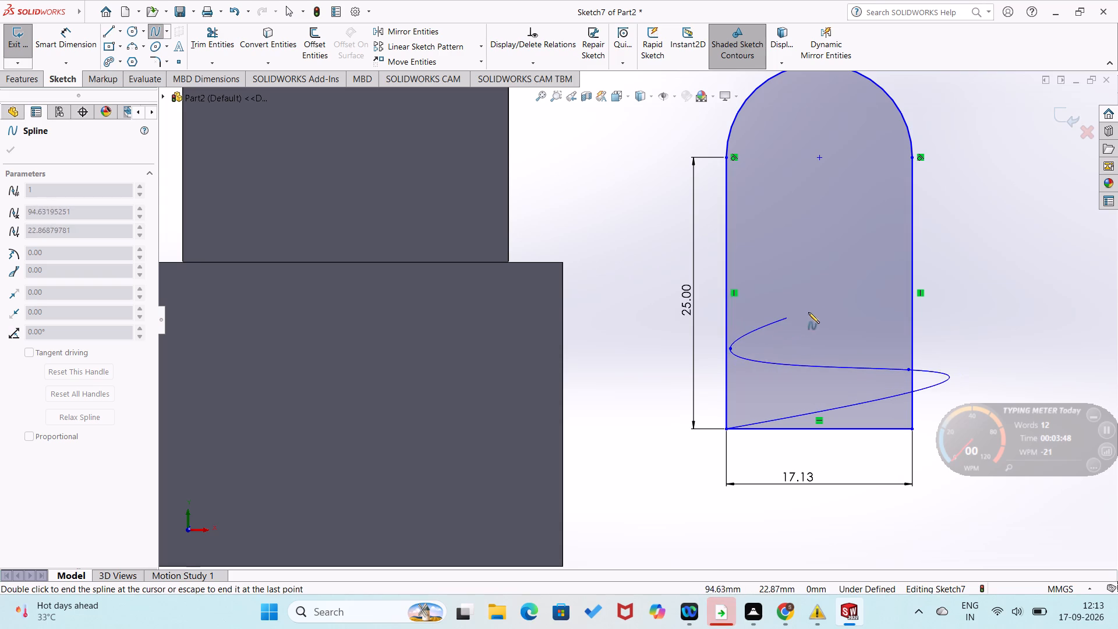
pyautogui.click(910, 291)
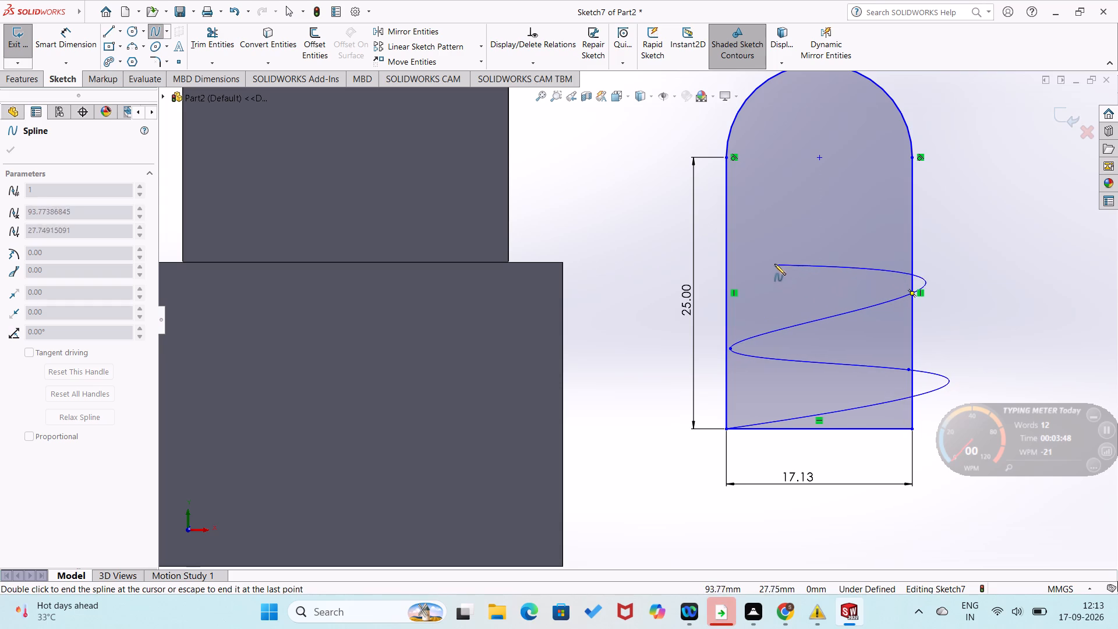
pyautogui.click(724, 227)
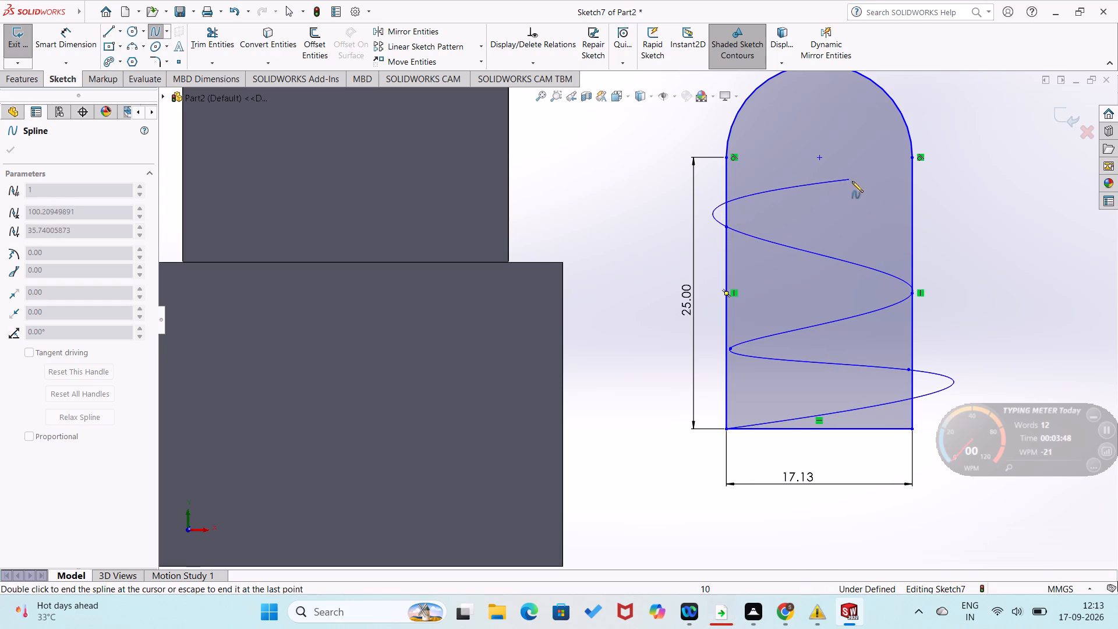
pyautogui.click(910, 156)
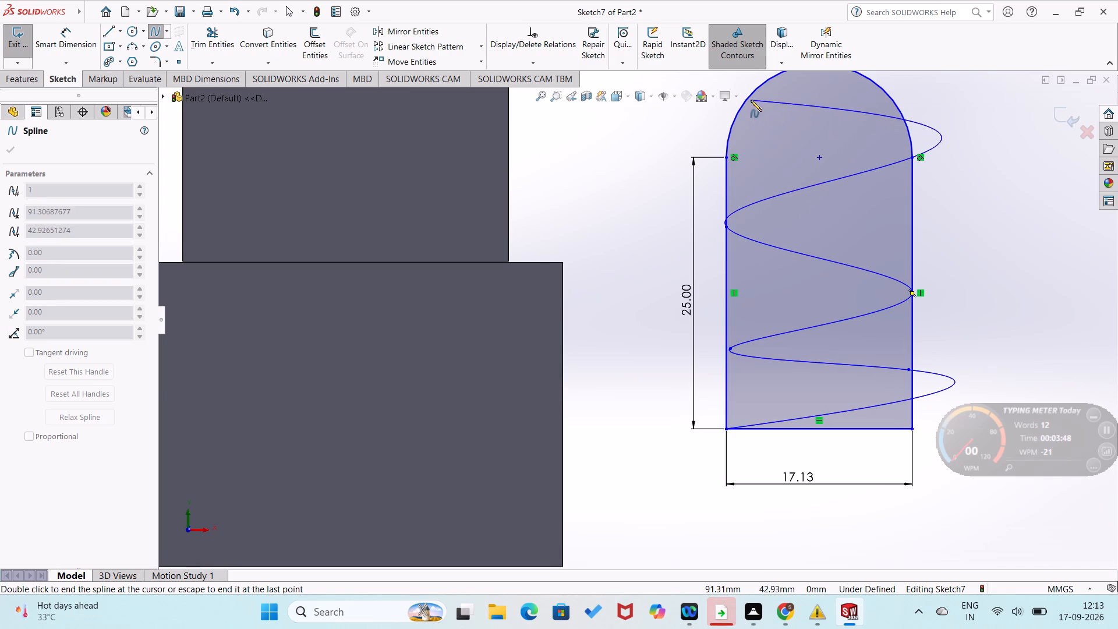
pyautogui.click(748, 95)
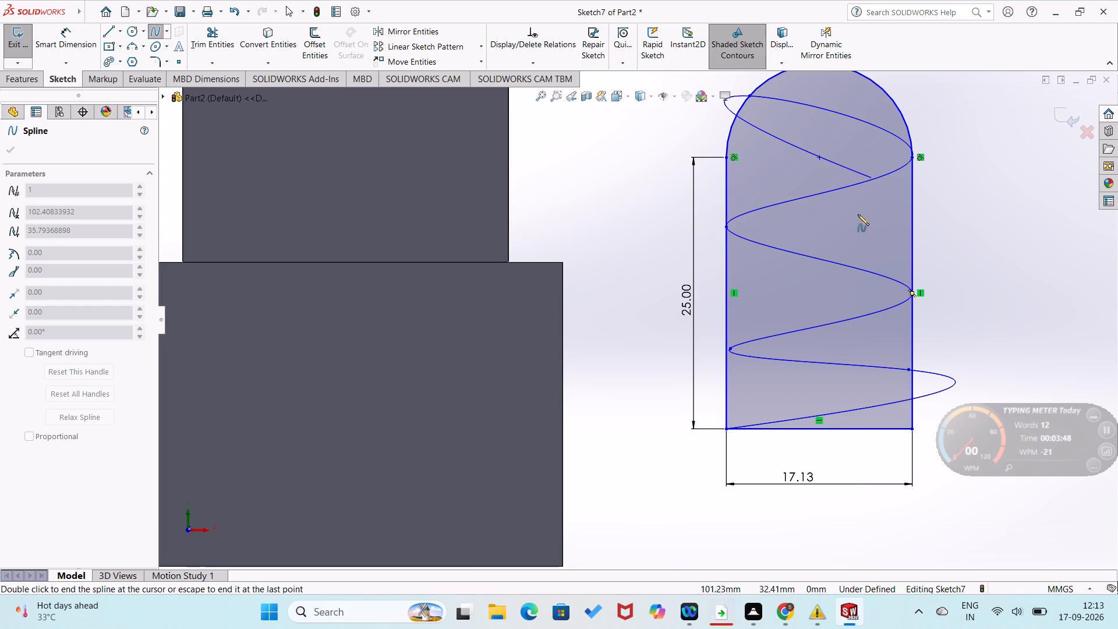
pyautogui.click(818, 157)
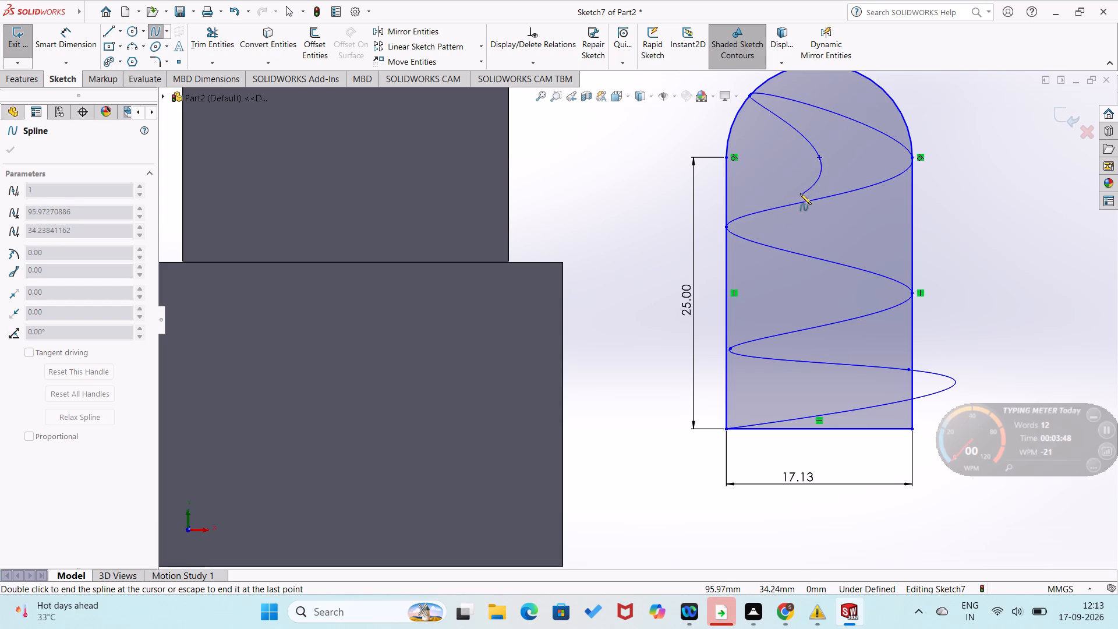
pyautogui.click(724, 158)
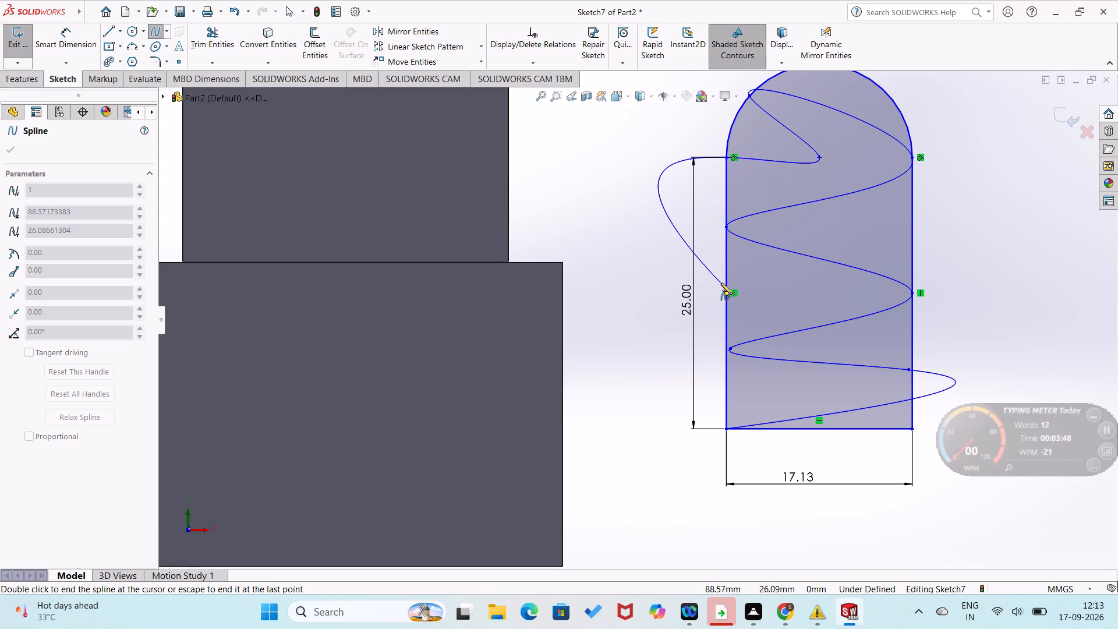
pyautogui.press('Escape')
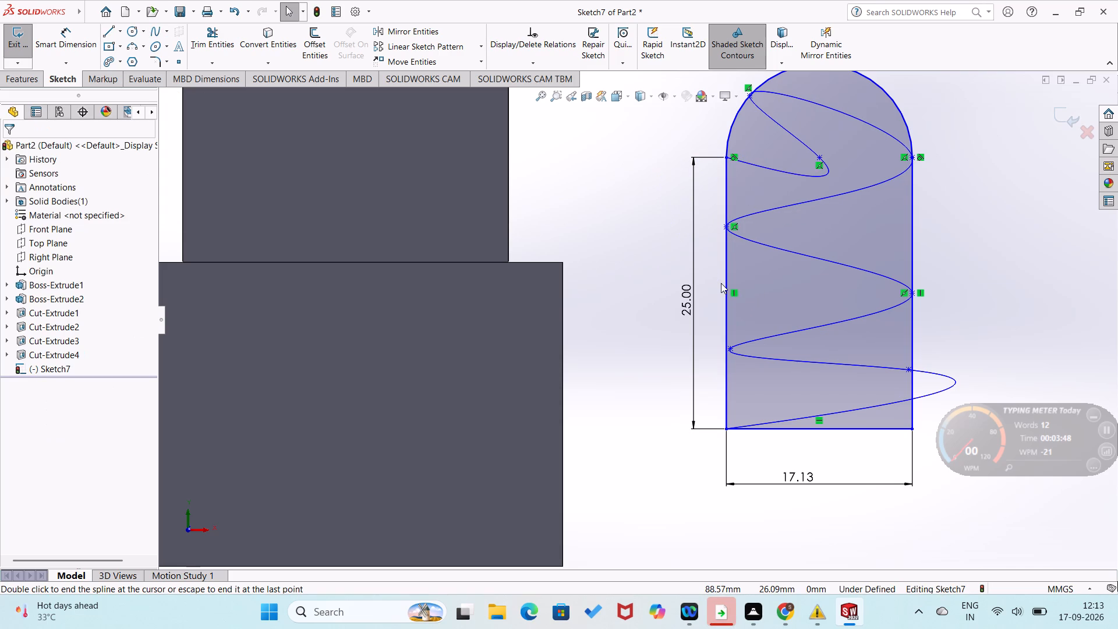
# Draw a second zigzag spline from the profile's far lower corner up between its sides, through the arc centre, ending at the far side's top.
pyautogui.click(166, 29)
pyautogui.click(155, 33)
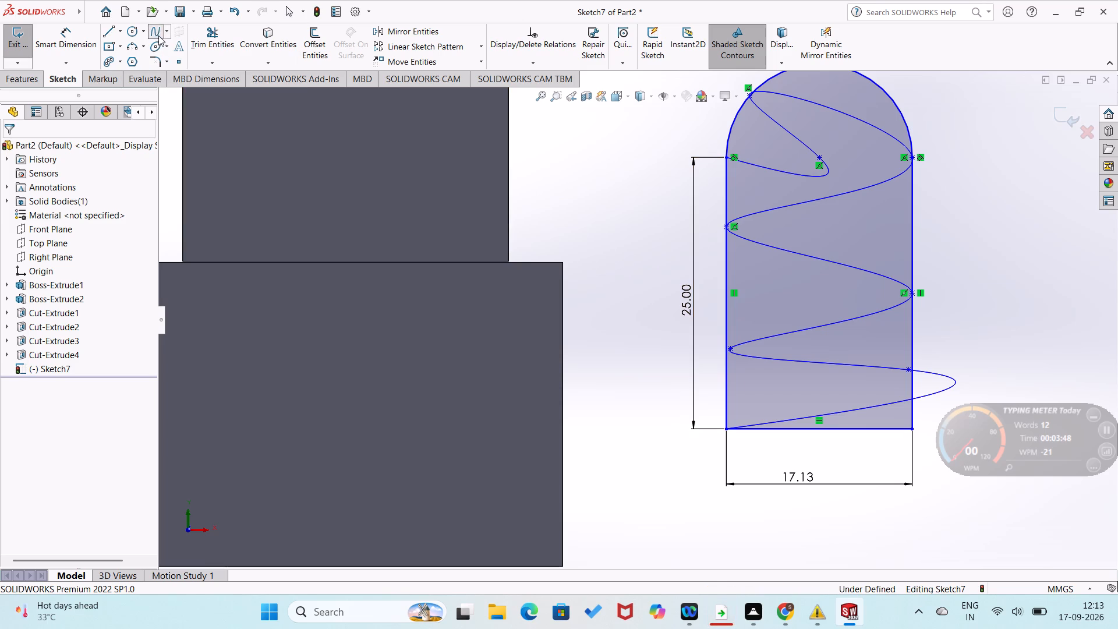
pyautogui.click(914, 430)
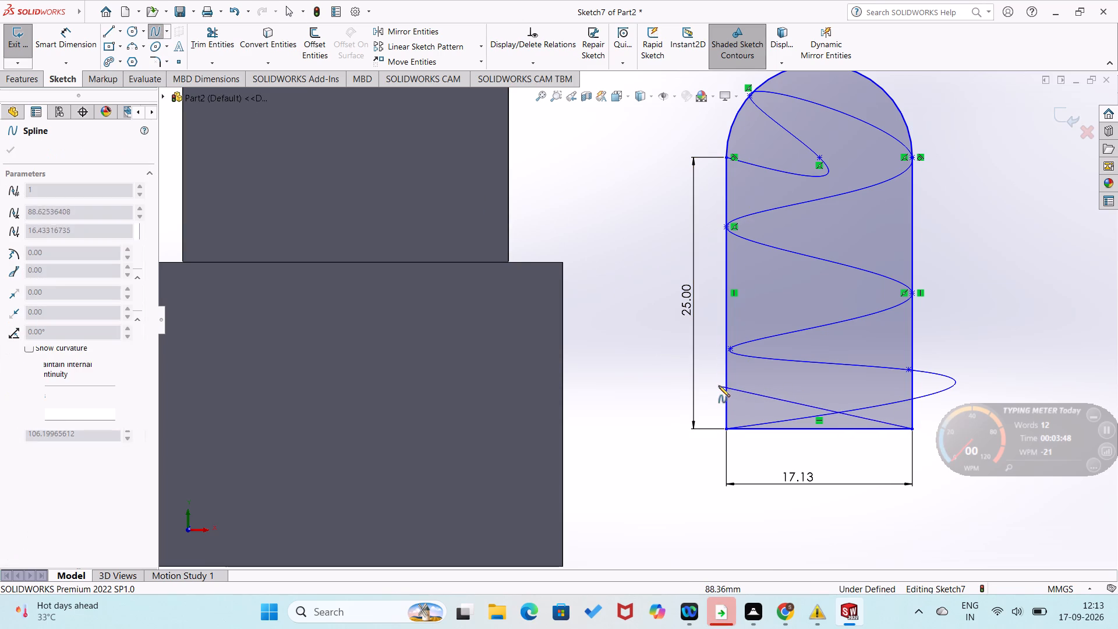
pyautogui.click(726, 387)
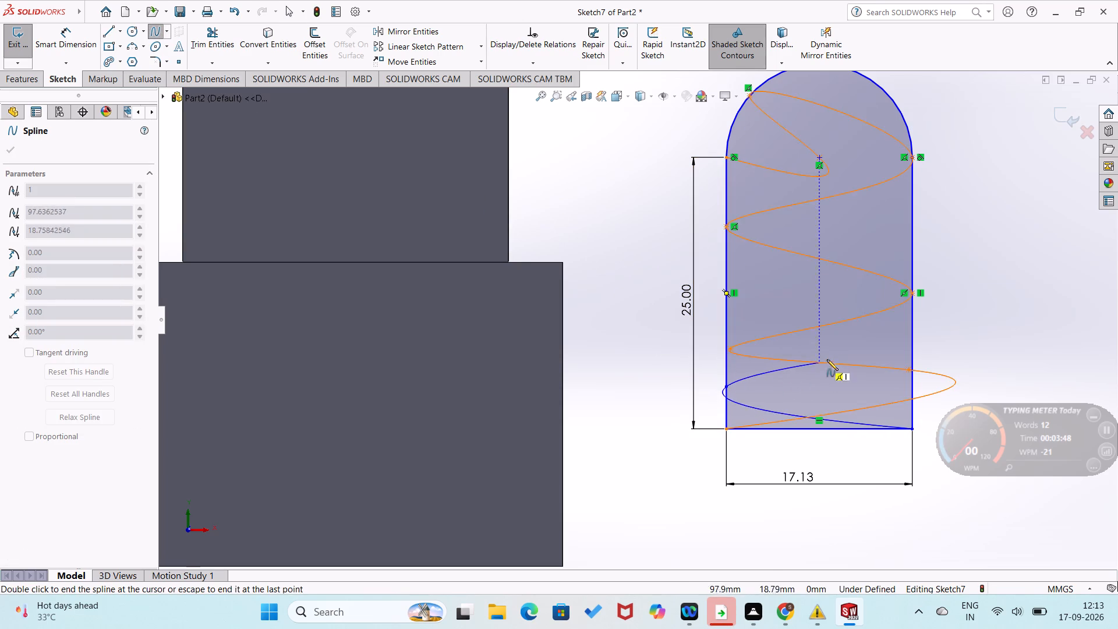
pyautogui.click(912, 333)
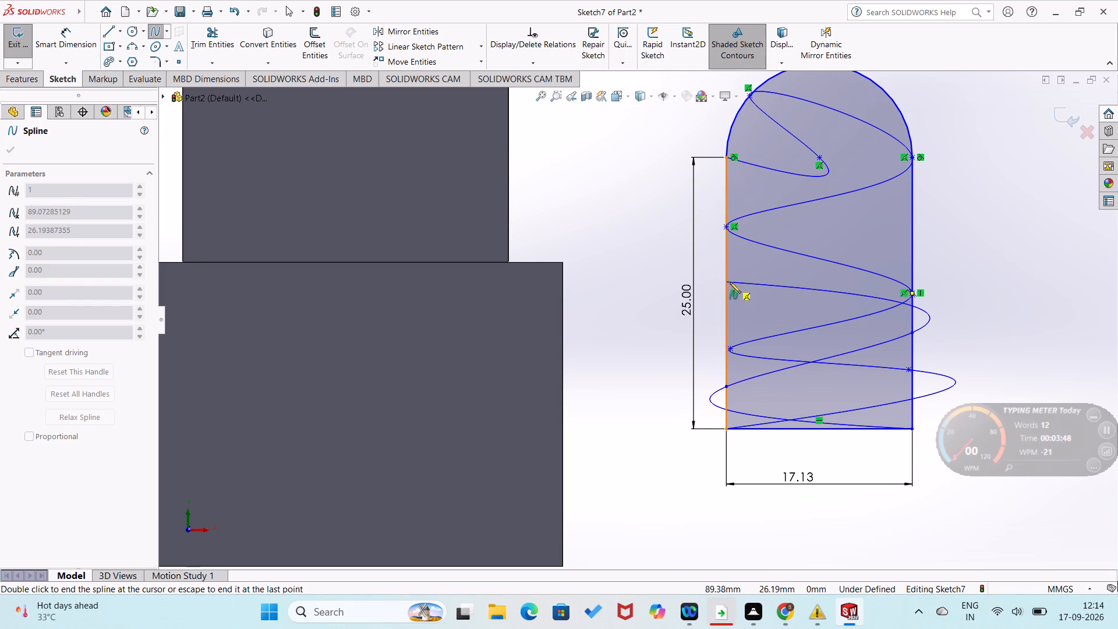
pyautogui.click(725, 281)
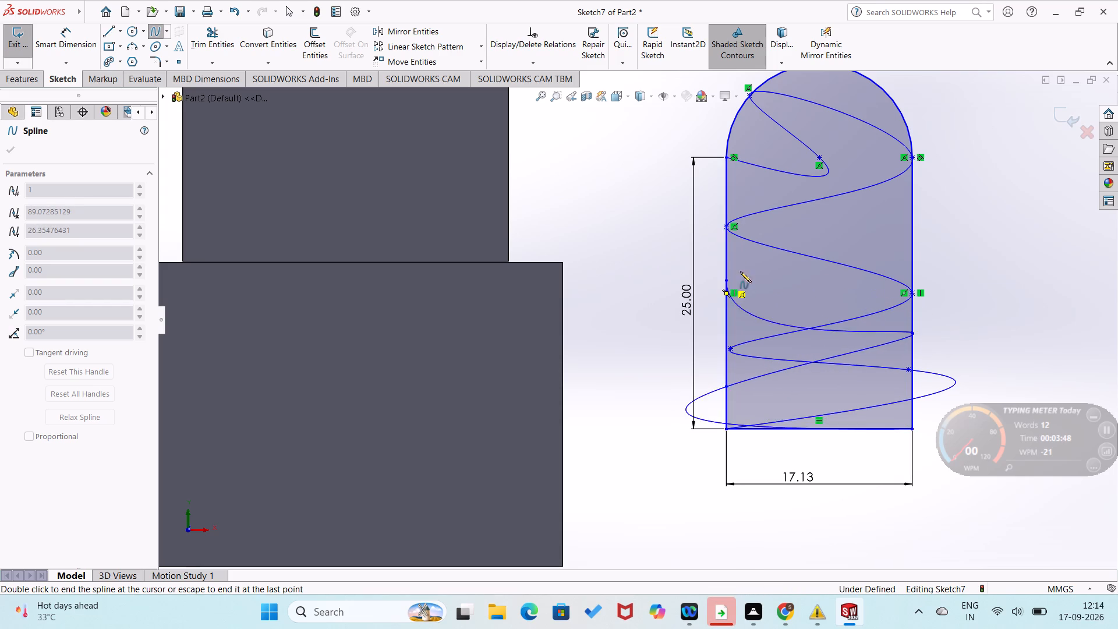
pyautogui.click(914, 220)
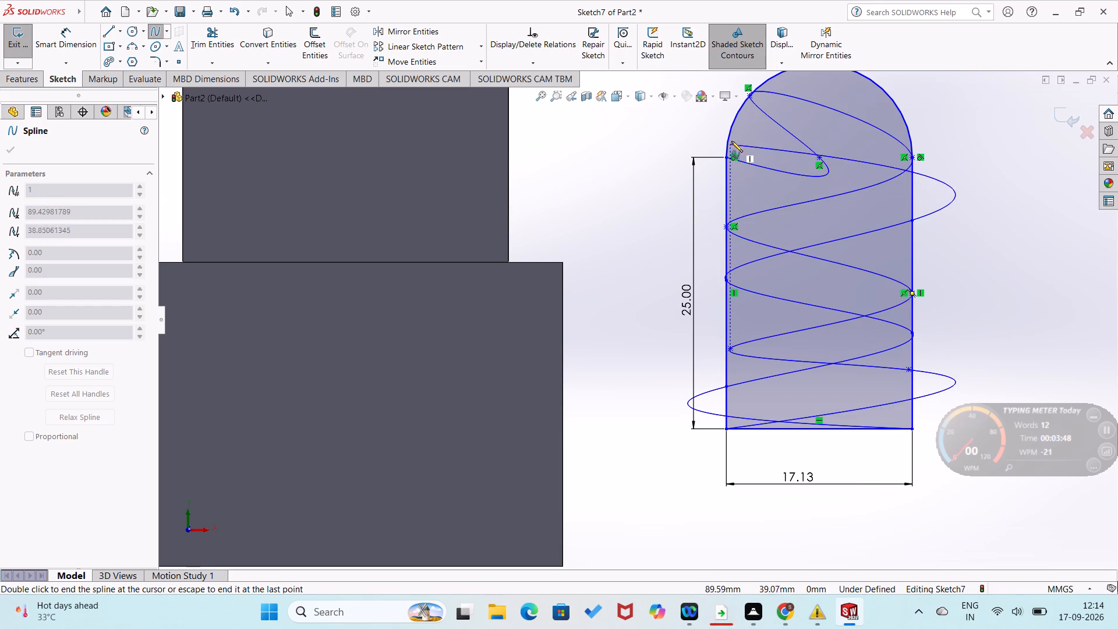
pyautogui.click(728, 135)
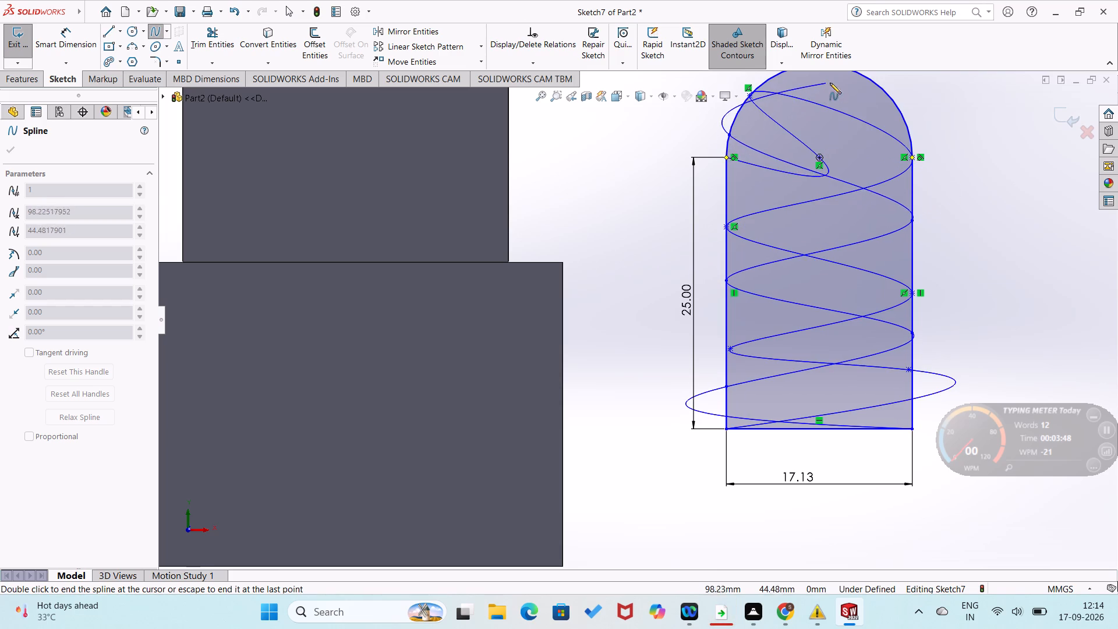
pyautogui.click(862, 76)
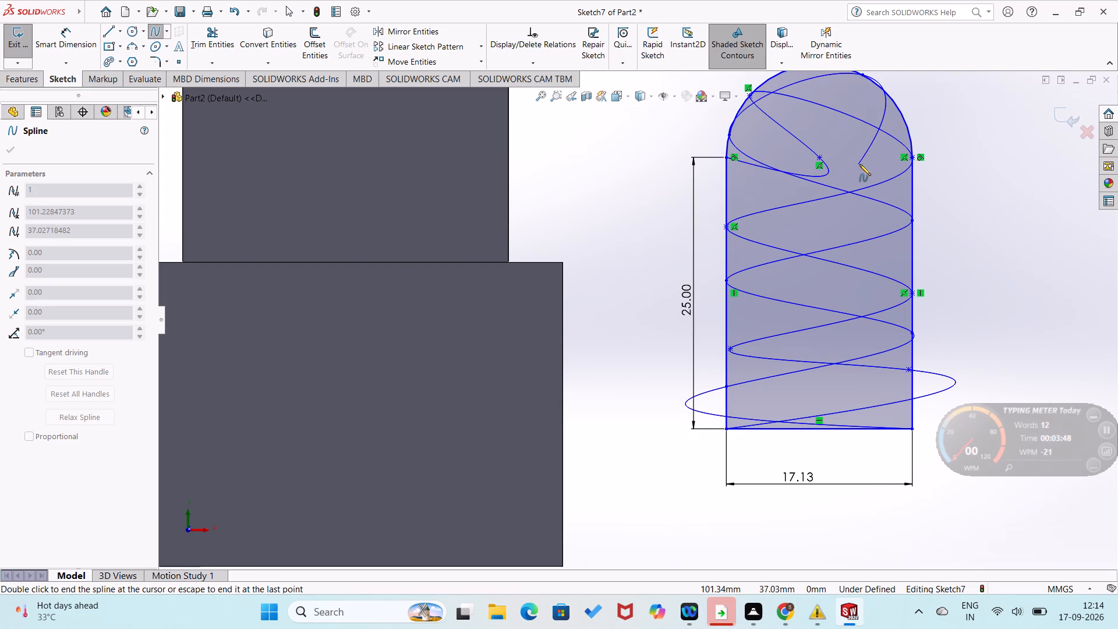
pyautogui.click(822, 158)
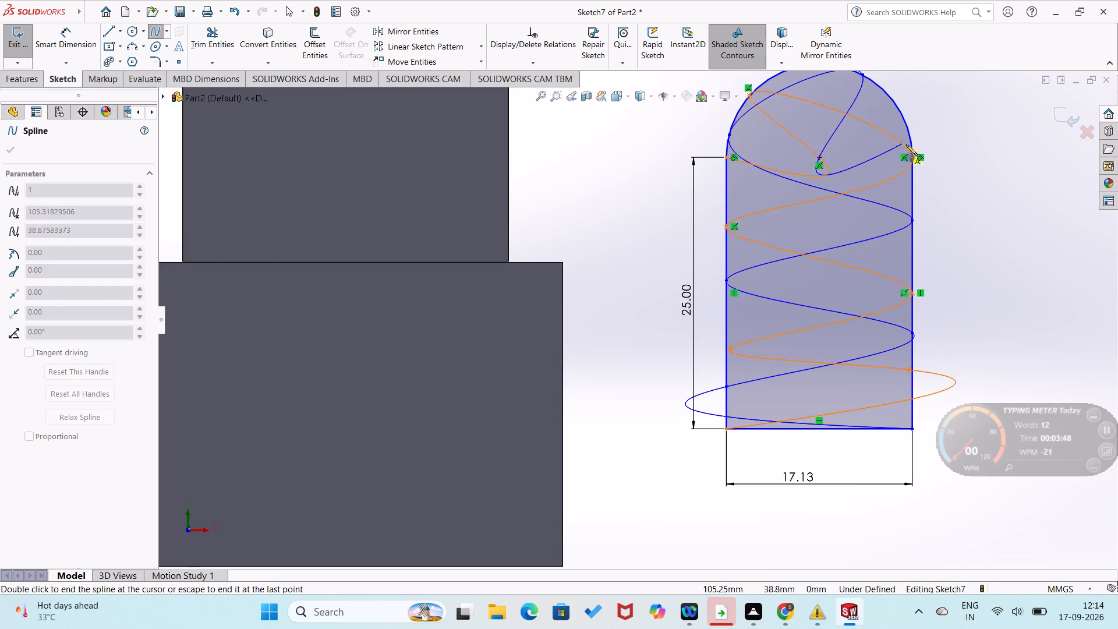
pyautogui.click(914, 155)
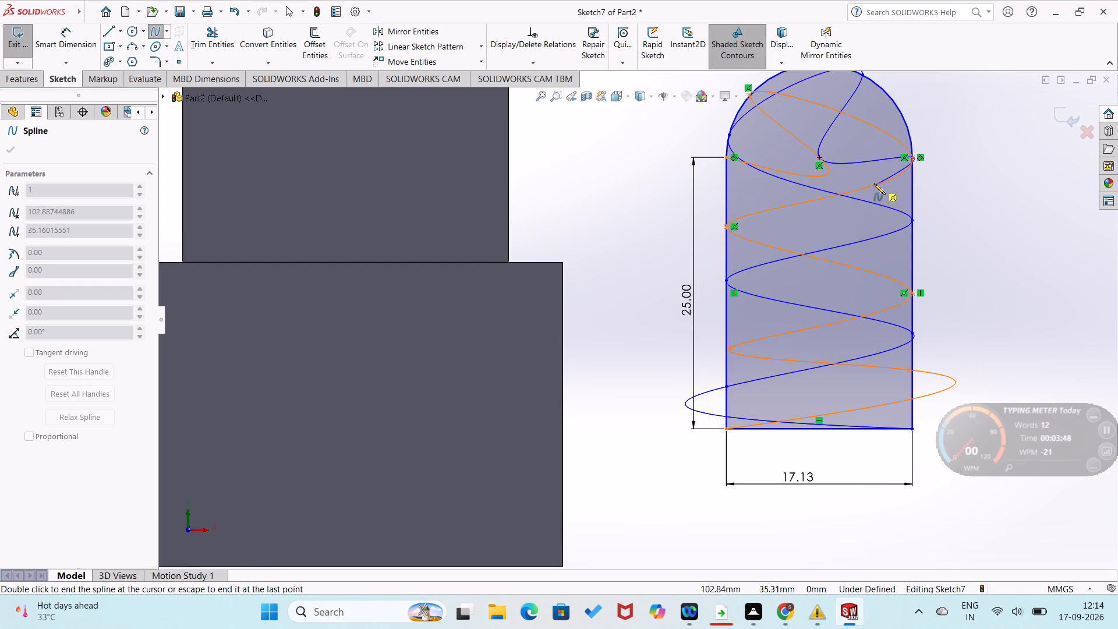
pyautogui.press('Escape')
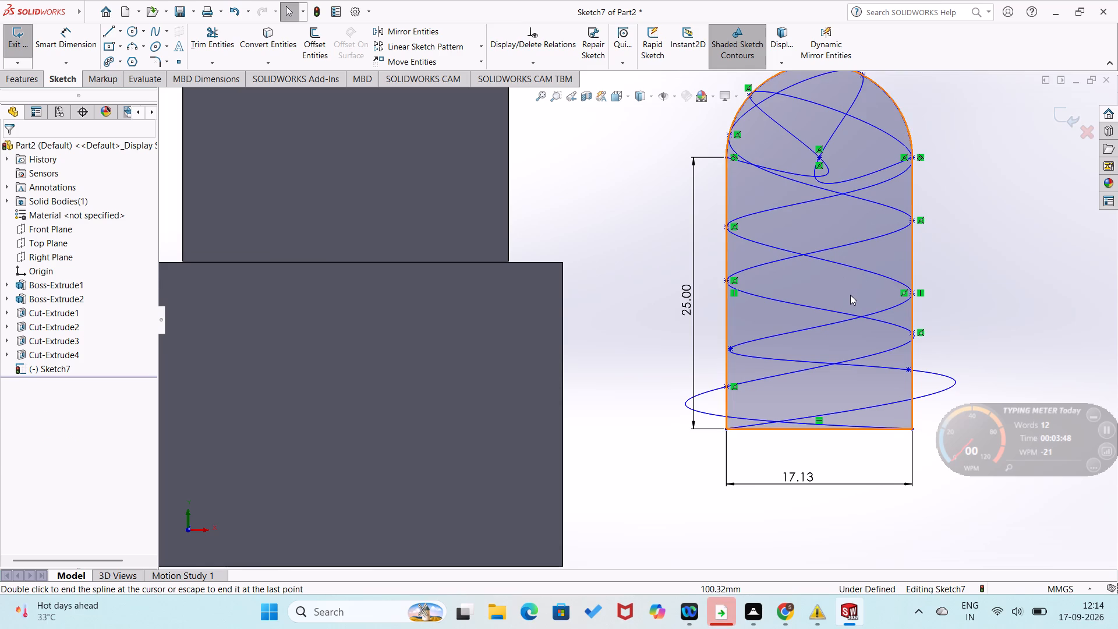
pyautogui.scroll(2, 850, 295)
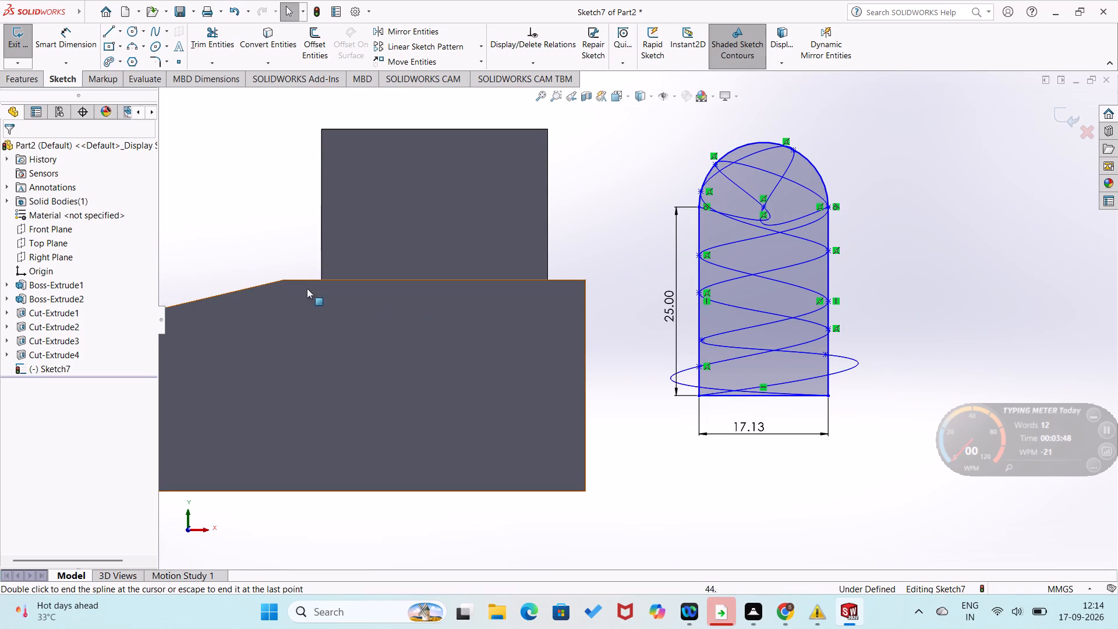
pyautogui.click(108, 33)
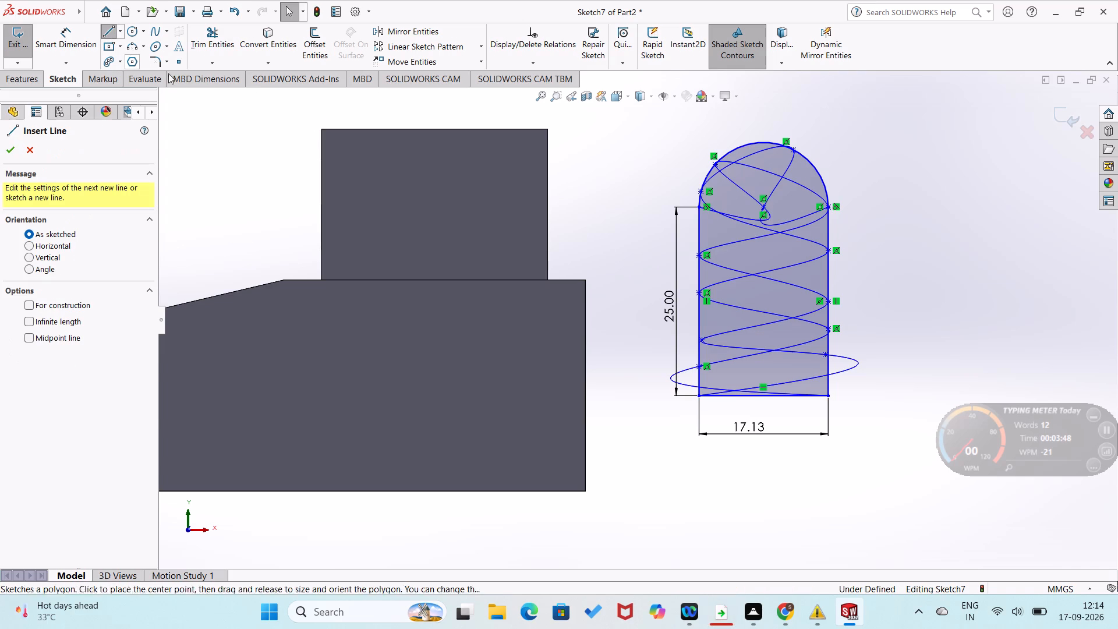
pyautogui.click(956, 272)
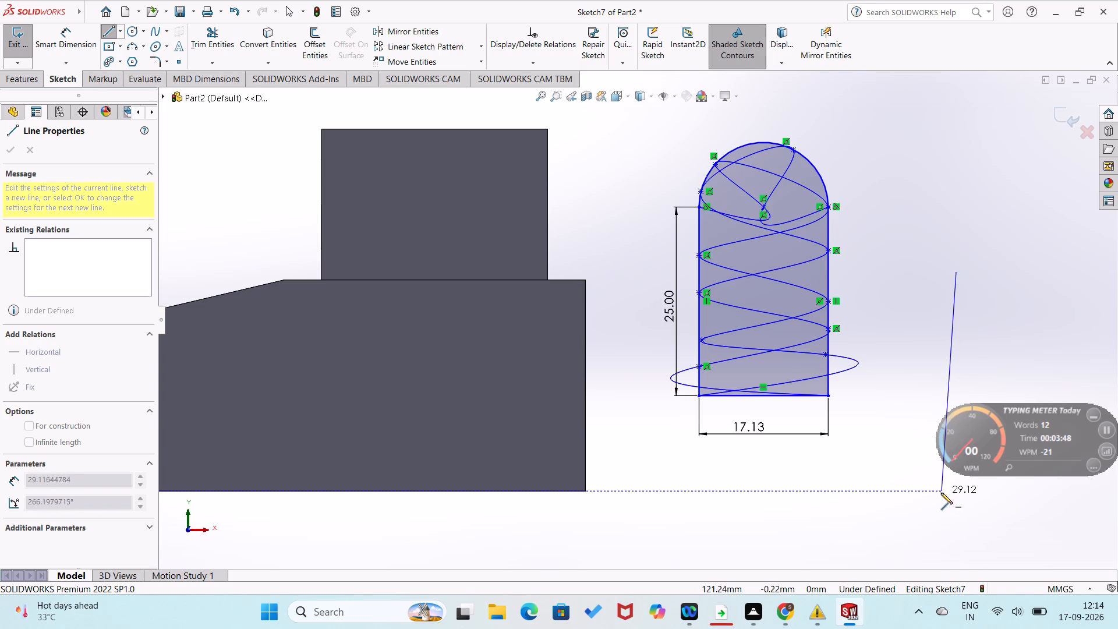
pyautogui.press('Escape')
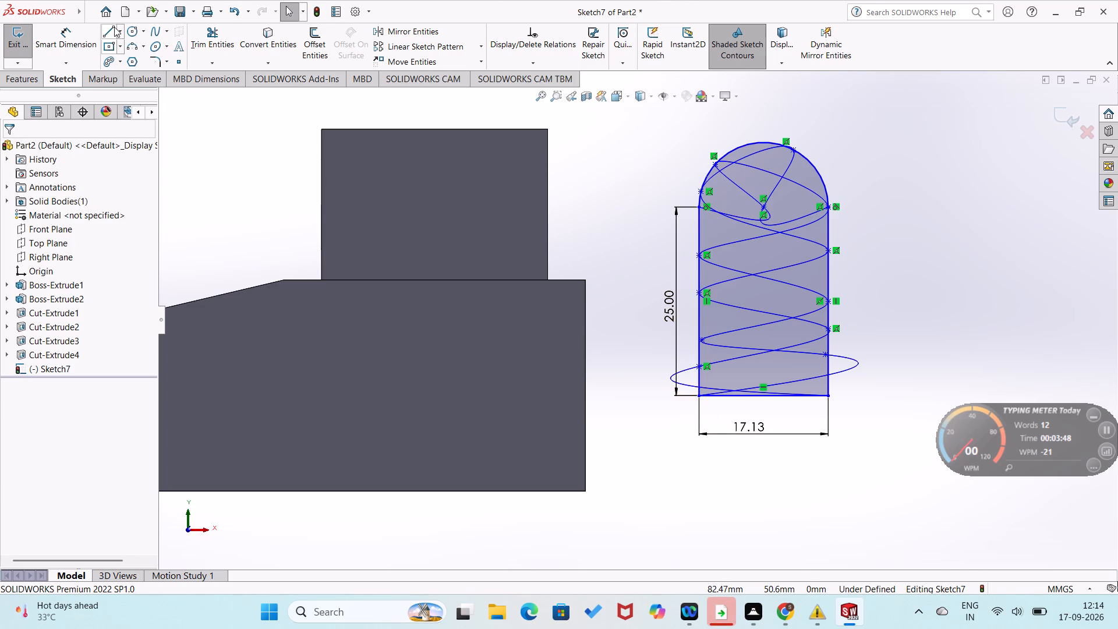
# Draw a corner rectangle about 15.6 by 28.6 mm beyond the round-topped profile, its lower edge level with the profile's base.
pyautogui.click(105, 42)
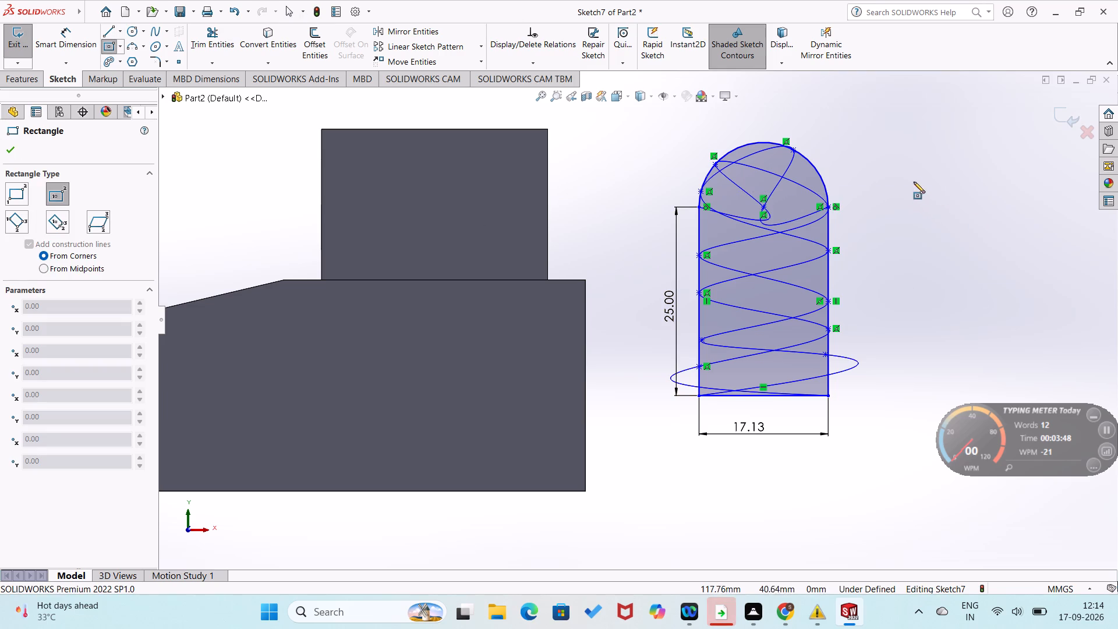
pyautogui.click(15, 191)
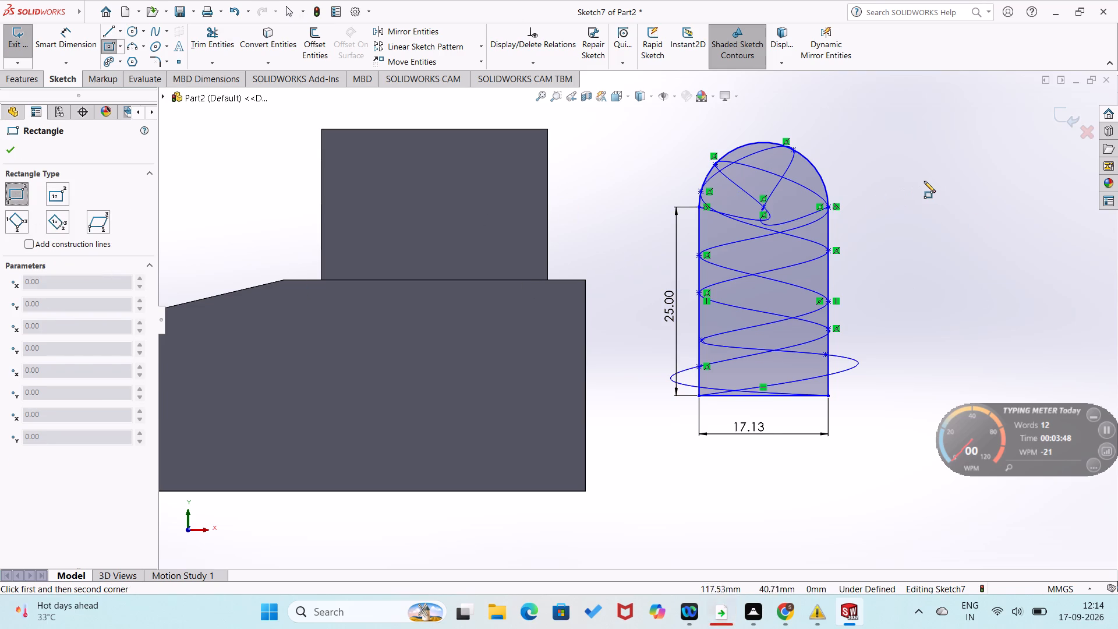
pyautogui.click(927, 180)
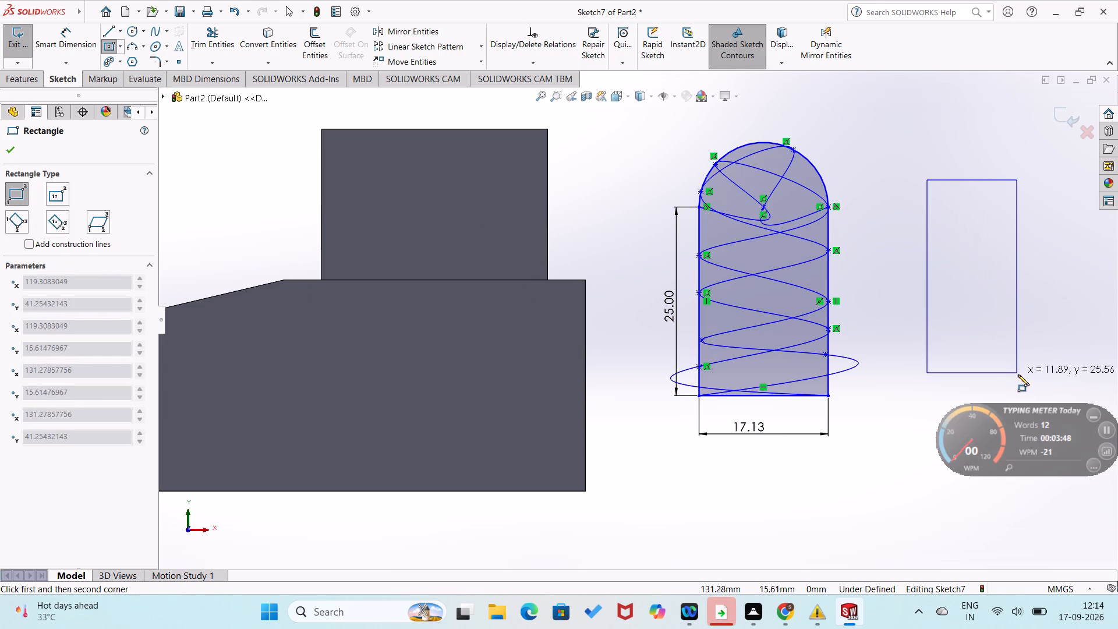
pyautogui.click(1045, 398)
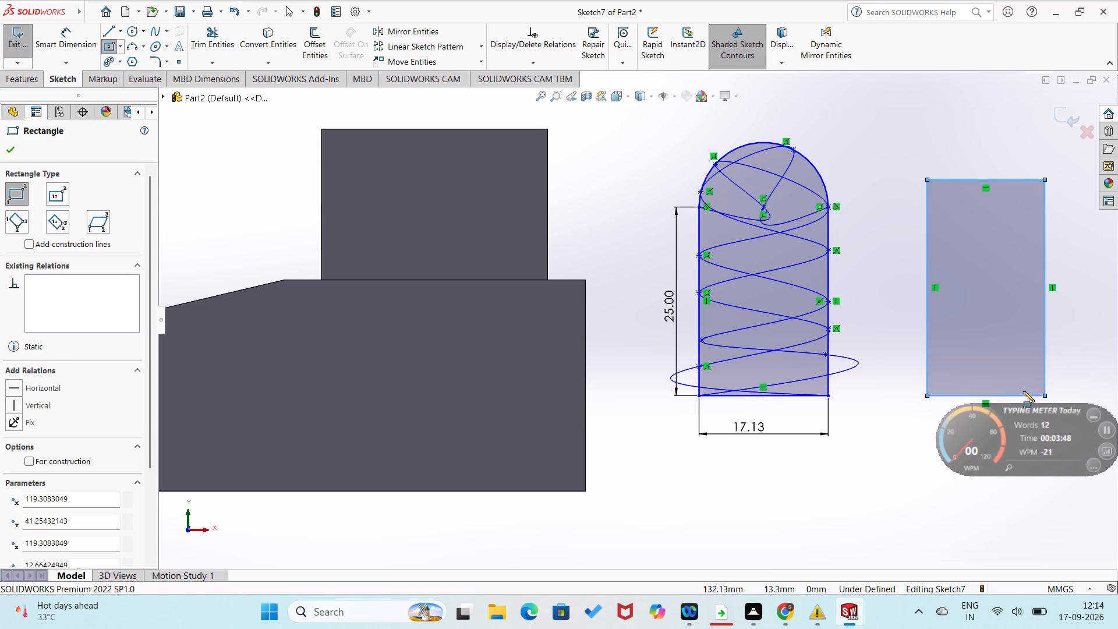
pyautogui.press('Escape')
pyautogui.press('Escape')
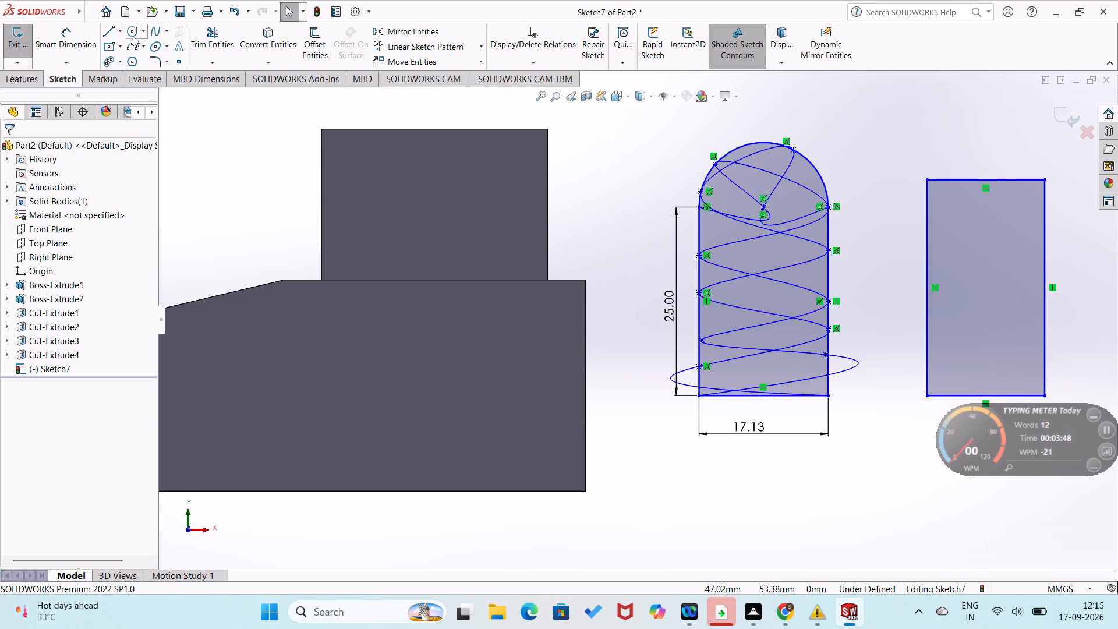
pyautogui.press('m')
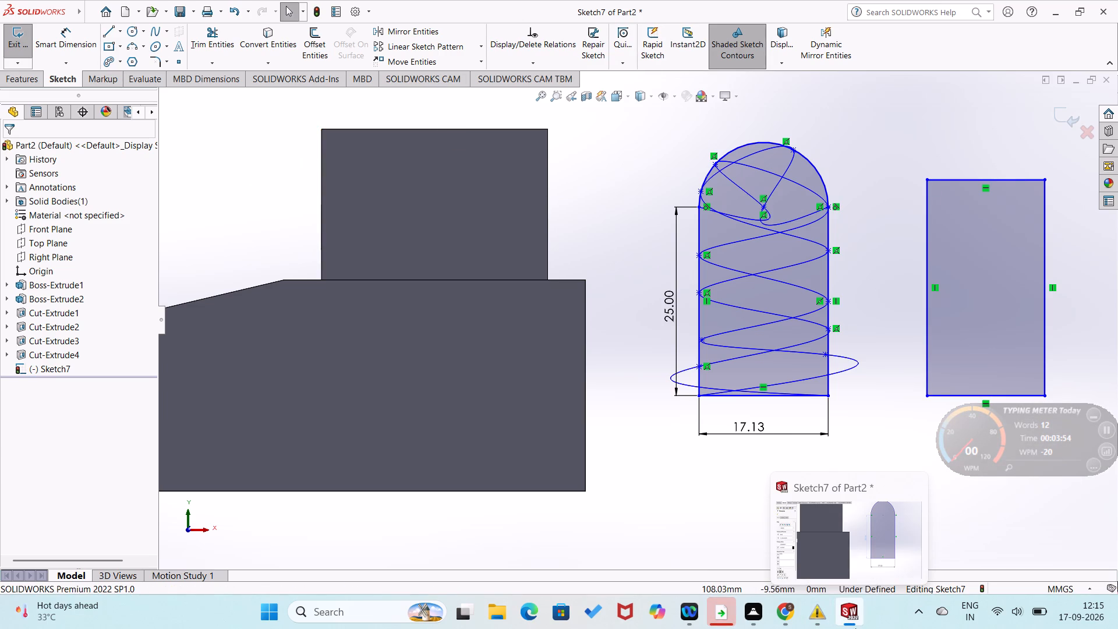
# Undo the rectangle, both splines, the dimensions and the round-topped profile, back to before its sketch was started.
pyautogui.hotkey('ctrl', 'z')
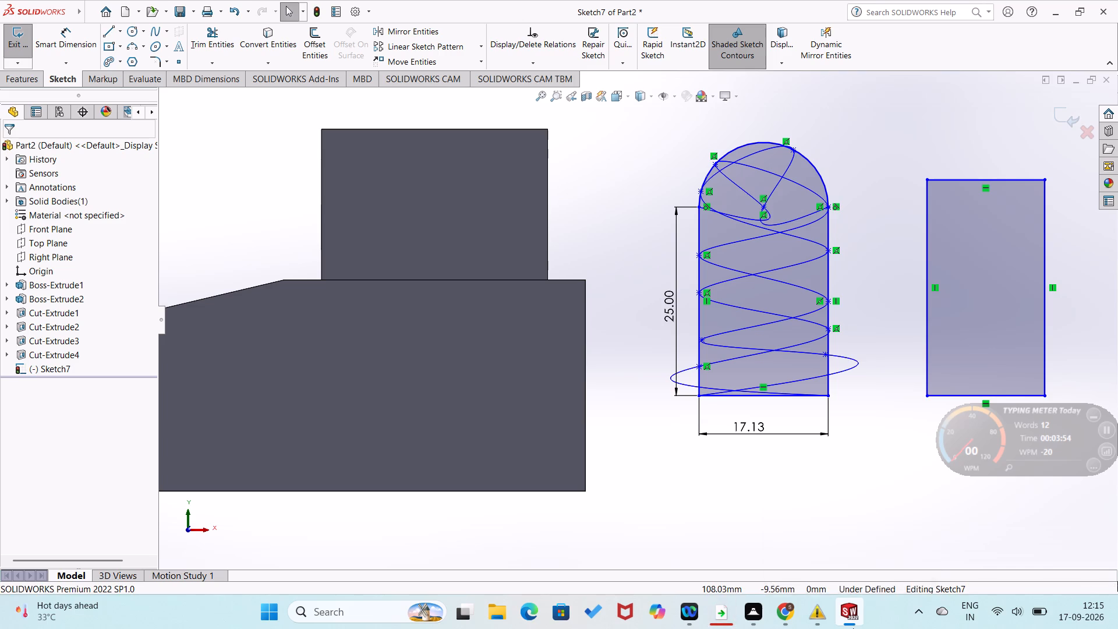
pyautogui.hotkey('ctrl', 'z')
pyautogui.hotkey('ctrl', 'z')
pyautogui.hotkey('ctrl', 'z')
pyautogui.hotkey('ctrl', 'z')
pyautogui.hotkey('ctrl', 'z')
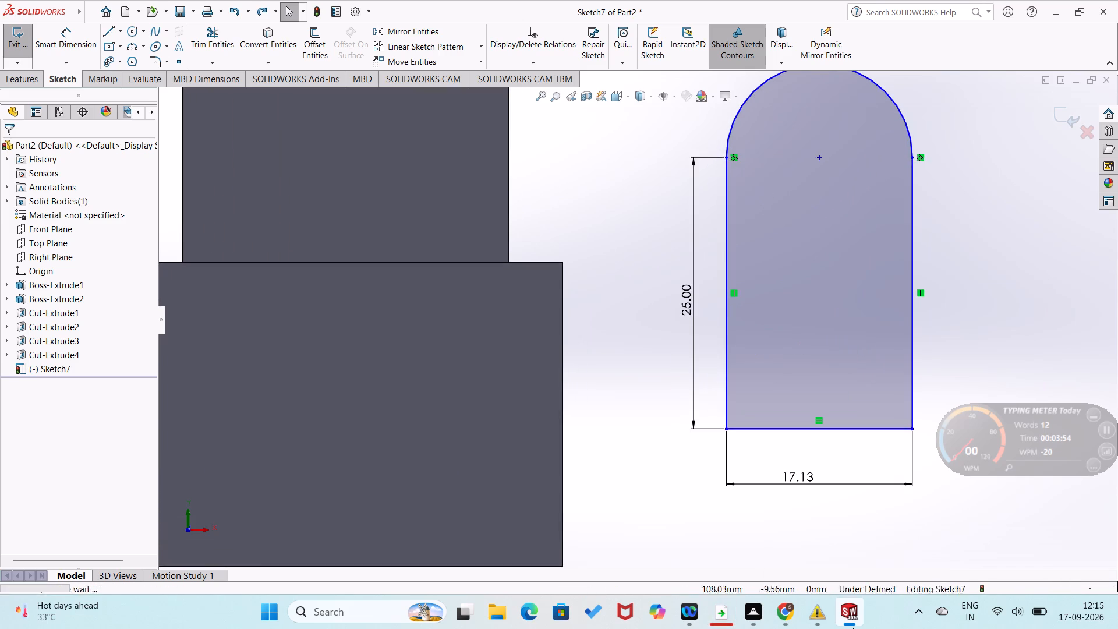
pyautogui.hotkey('ctrl', 'z')
pyautogui.hotkey('ctrl', 'z')
pyautogui.hotkey('ctrl', 'z')
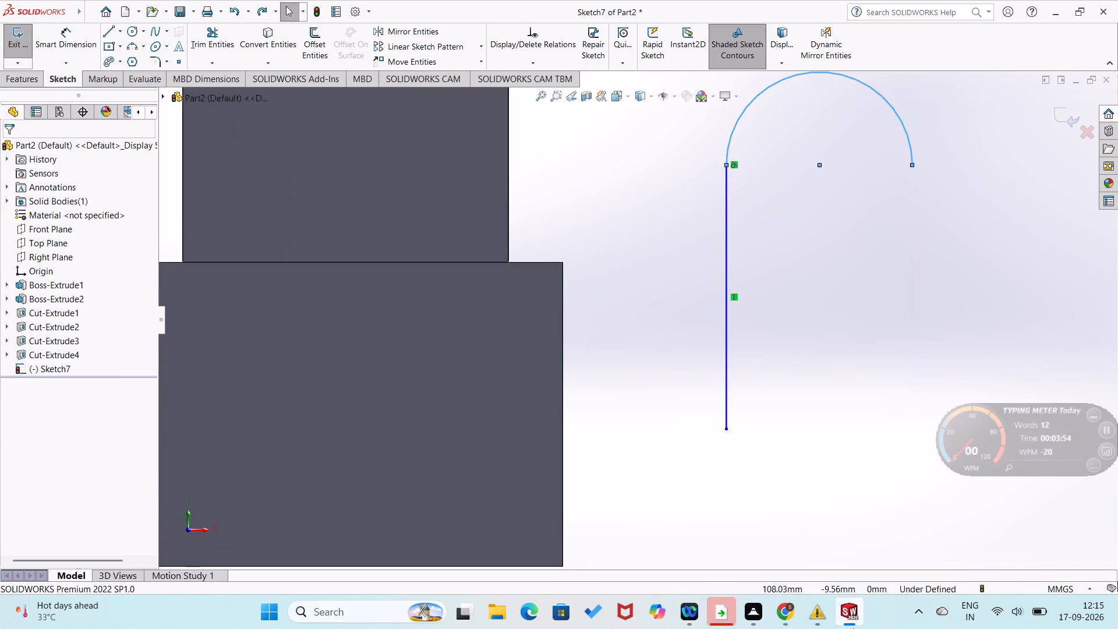
pyautogui.hotkey('ctrl', 'z')
pyautogui.hotkey('ctrl', 'z')
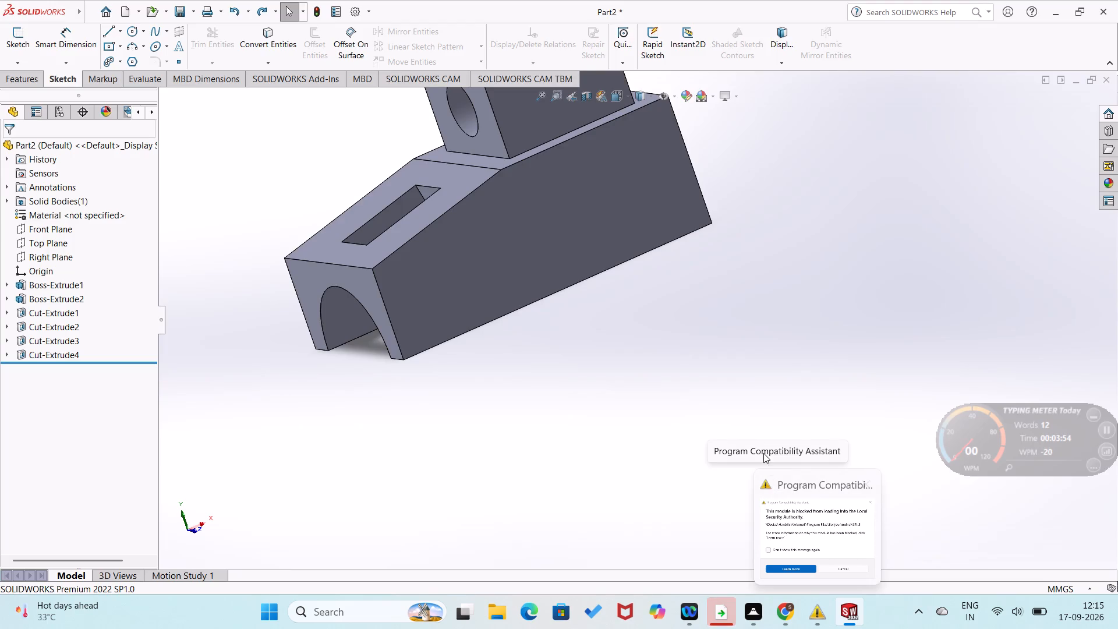
# Roll the part's feature history back to just before Boss-Extrude1, with the model in isometric view.
pyautogui.scroll(1, 723, 402)
pyautogui.moveTo(723, 402); pyautogui.dragTo(731, 446, button='middle')
pyautogui.hotkey('ctrl', '8')
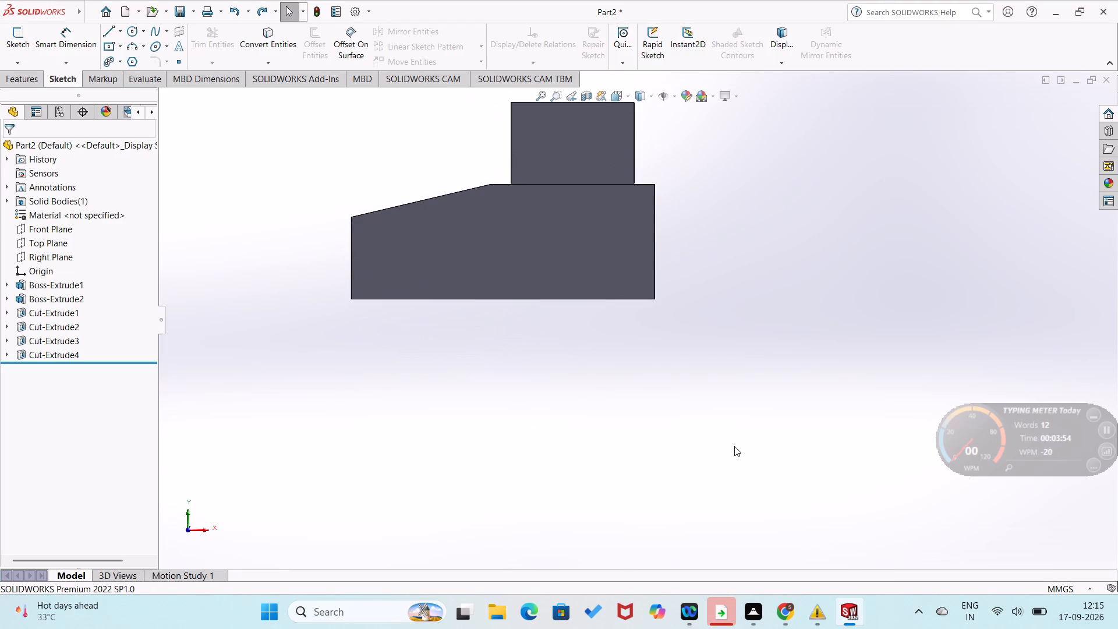
pyautogui.hotkey('ctrl', '7')
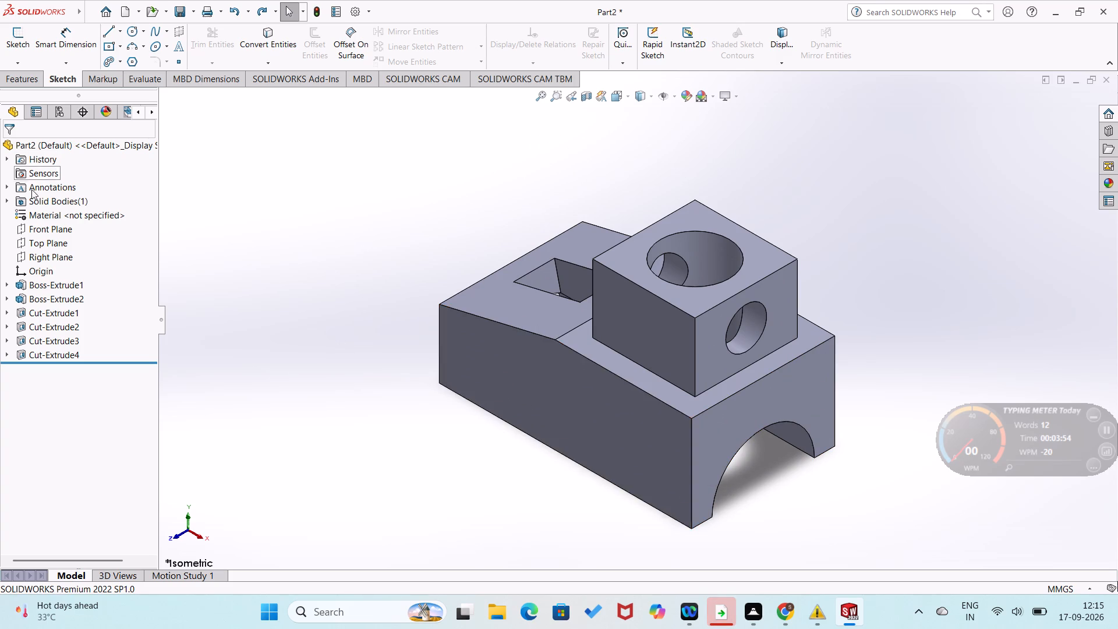
pyautogui.moveTo(125, 361); pyautogui.dragTo(117, 271)
pyautogui.click(208, 295)
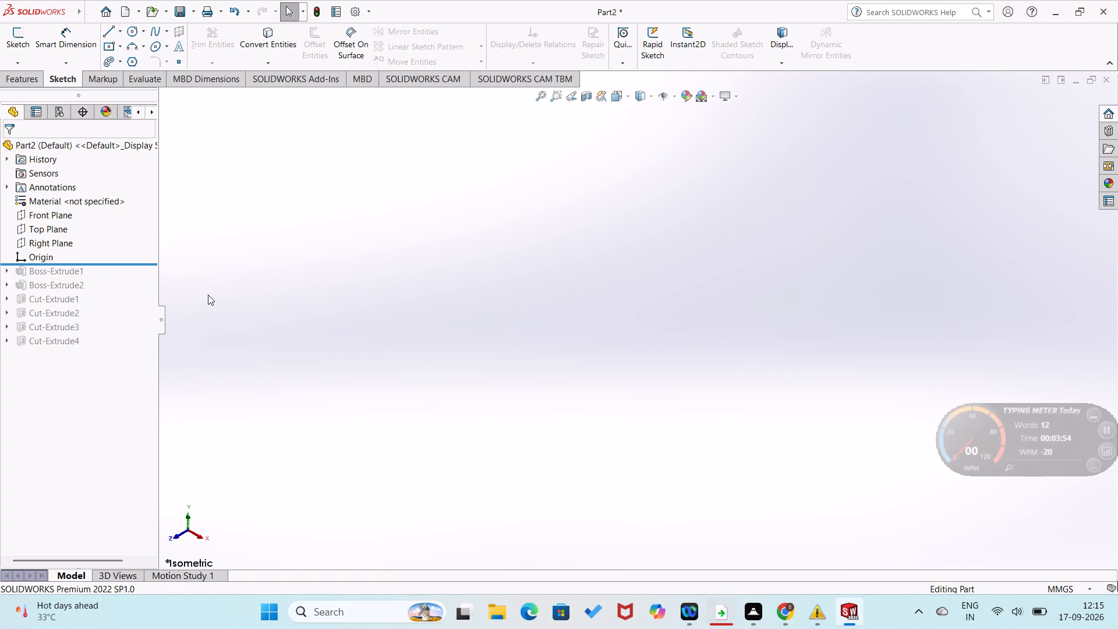
pyautogui.click(209, 301)
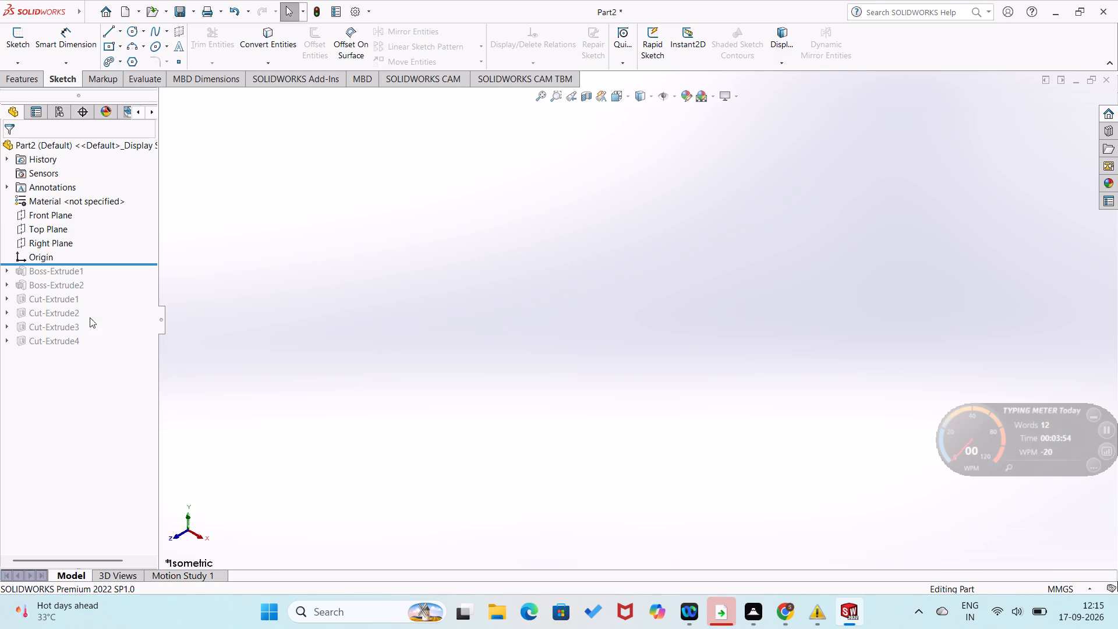
# Sketch a closed round-topped profile on the Front Plane from the origin, about 77.8 mm wide with straight sides about 61.6 mm tall.
pyautogui.click(34, 216)
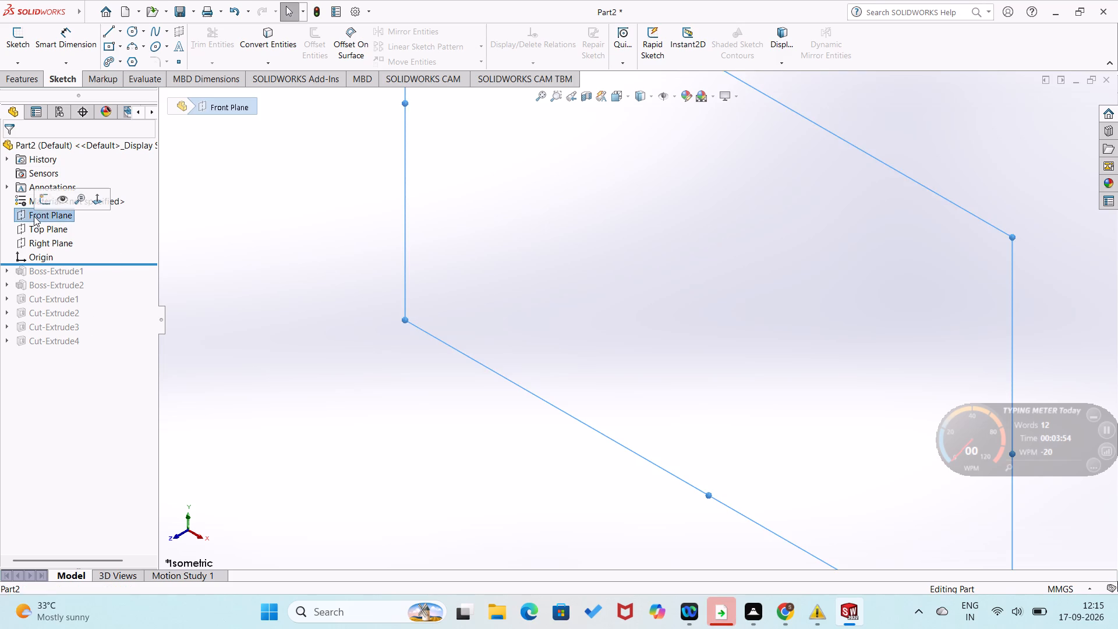
pyautogui.click(44, 202)
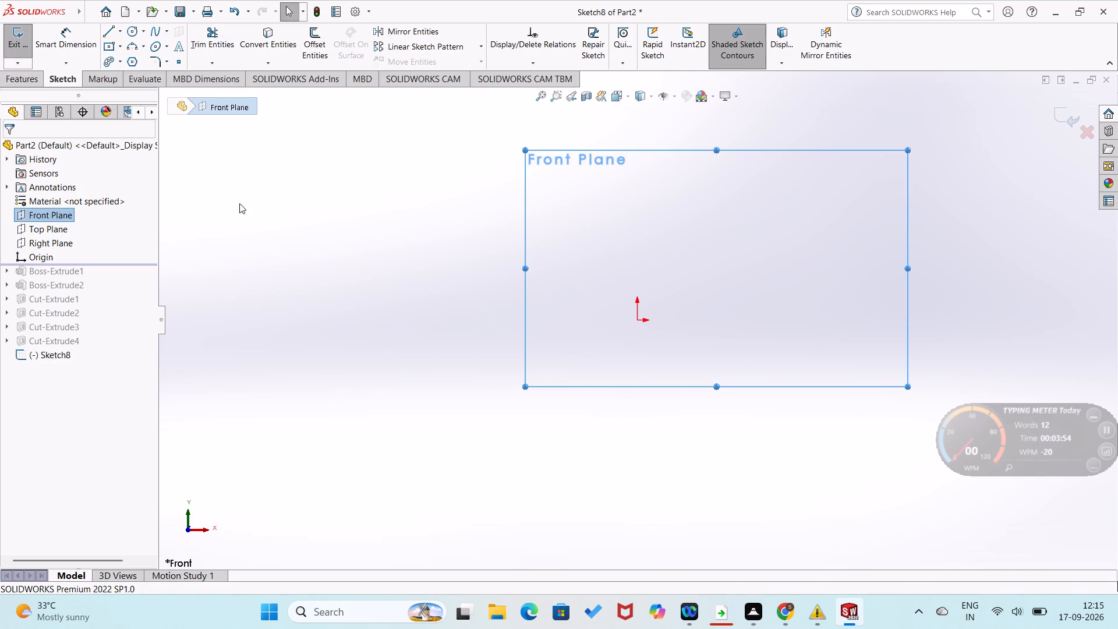
pyautogui.rightClick(646, 307)
pyautogui.moveTo(405, 228); pyautogui.dragTo(405, 229, button='right')
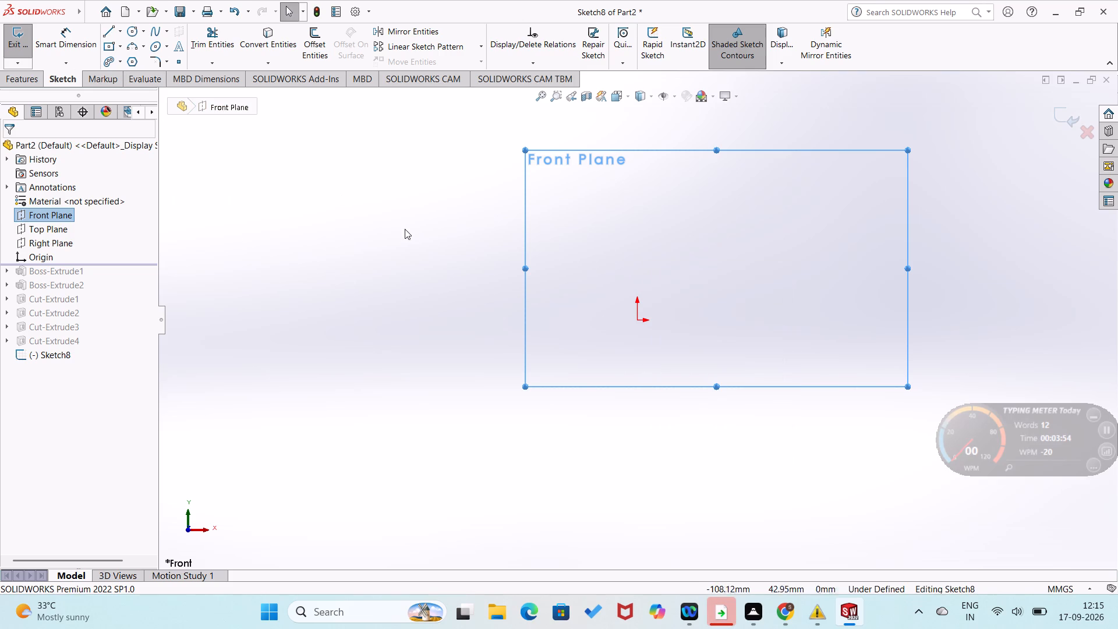
pyautogui.moveTo(405, 229); pyautogui.dragTo(304, 274, button='right')
pyautogui.click(639, 322)
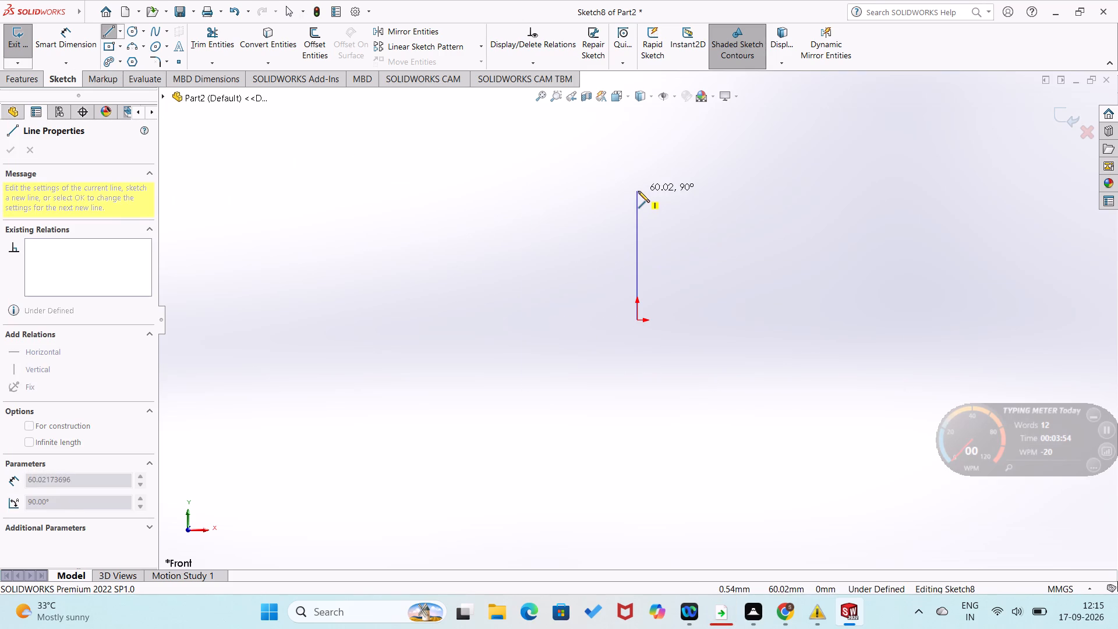
pyautogui.click(638, 188)
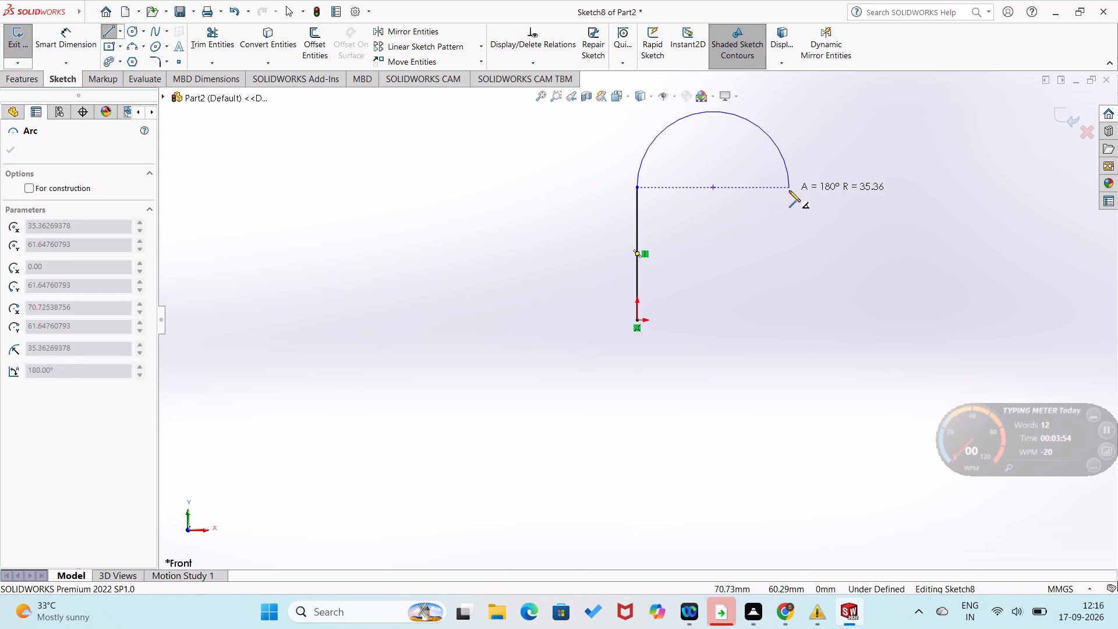
pyautogui.click(804, 186)
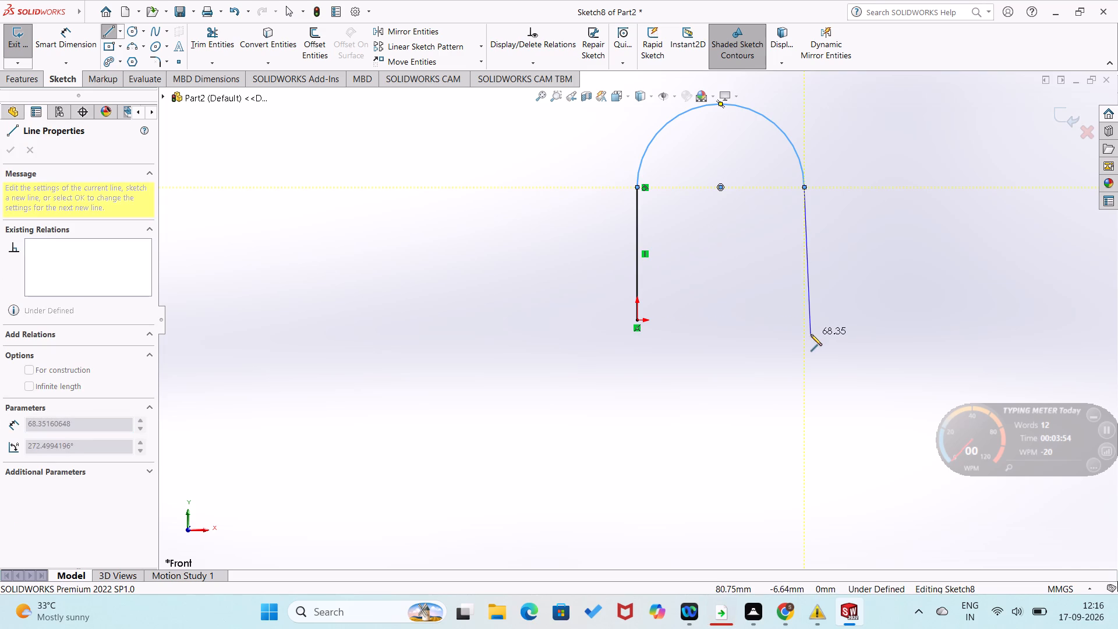
pyautogui.click(803, 321)
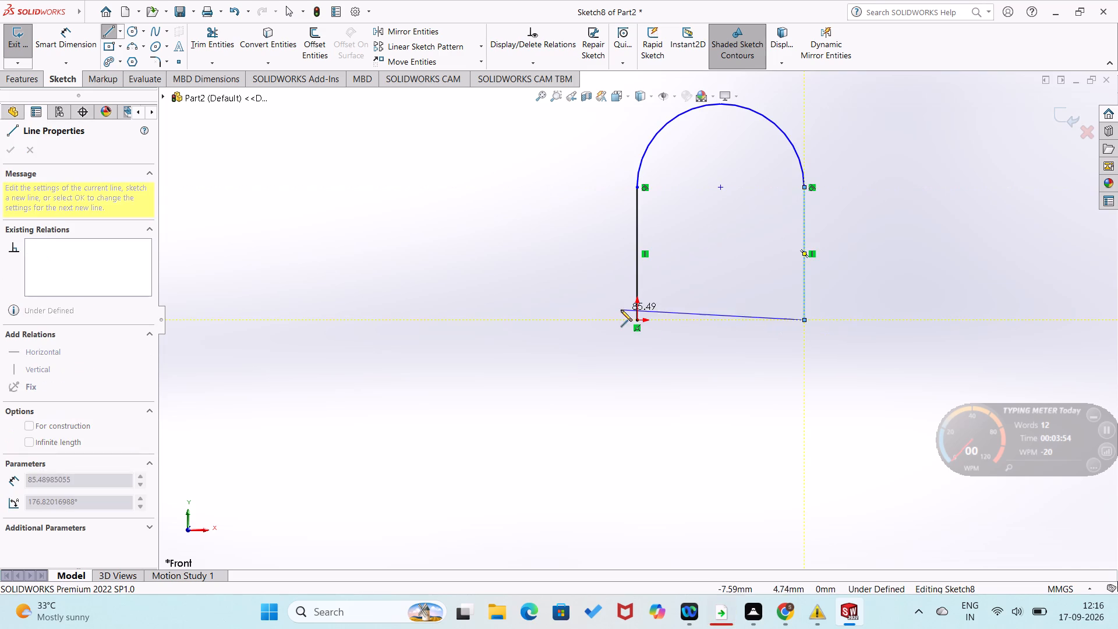
pyautogui.click(638, 320)
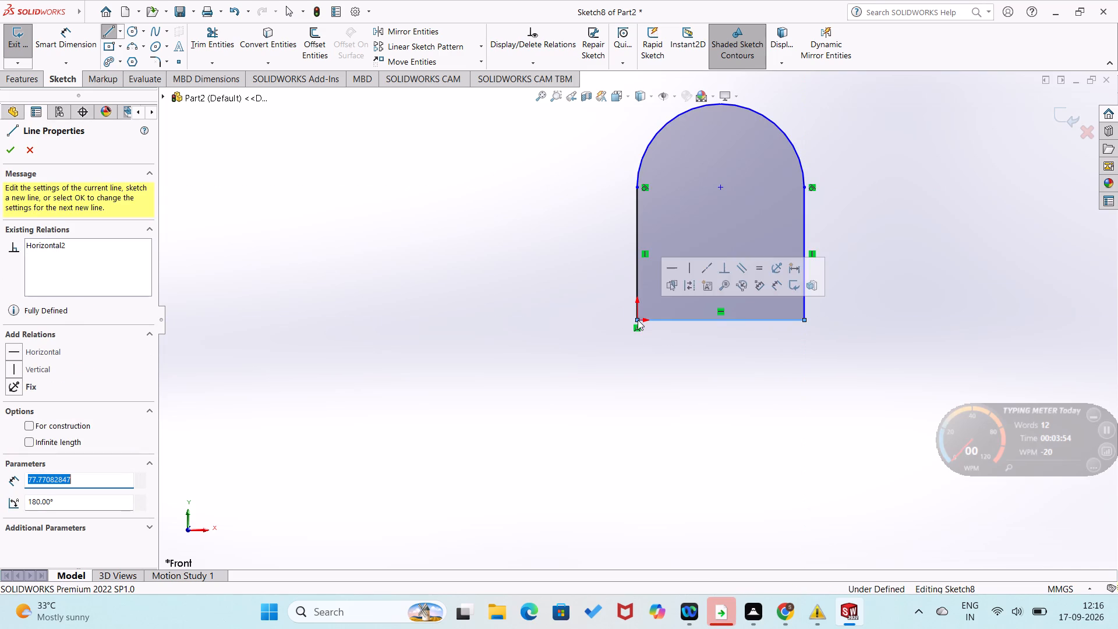
# Dimension the round-topped profile's base at 66 mm and its straight side at 70 mm.
pyautogui.moveTo(648, 366); pyautogui.dragTo(656, 308, button='right')
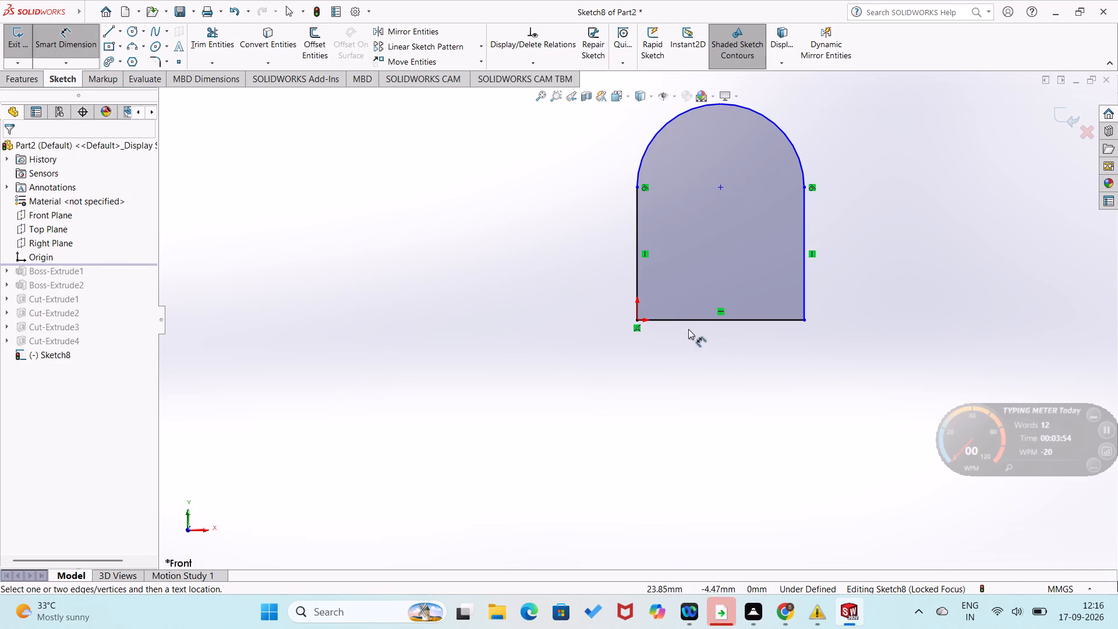
pyautogui.click(689, 321)
pyautogui.click(692, 347)
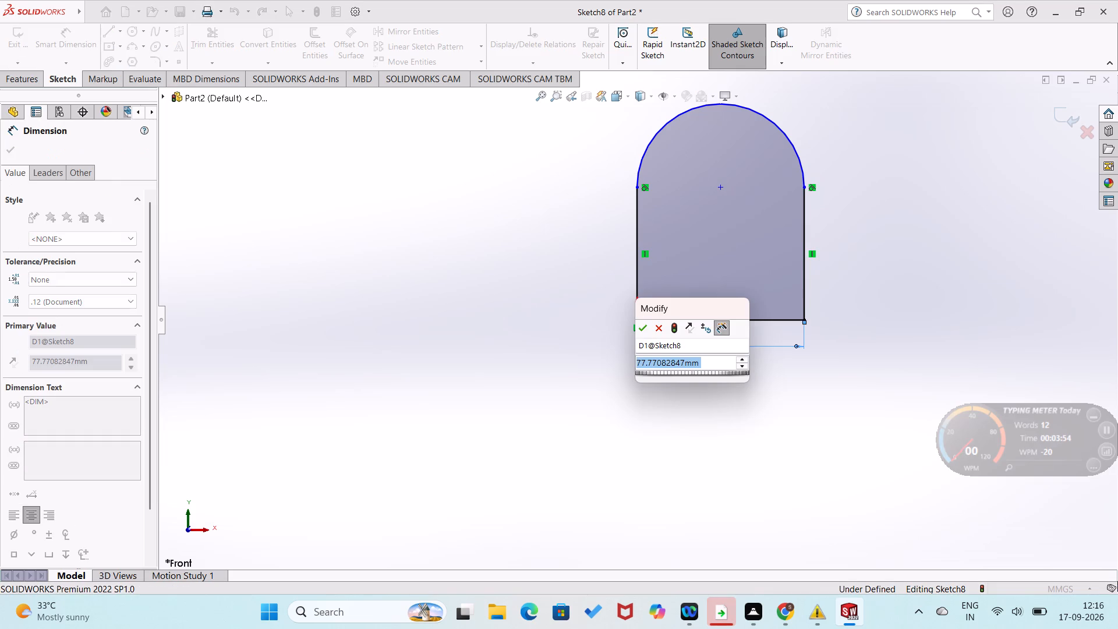
pyautogui.write('66')
pyautogui.press('Return')
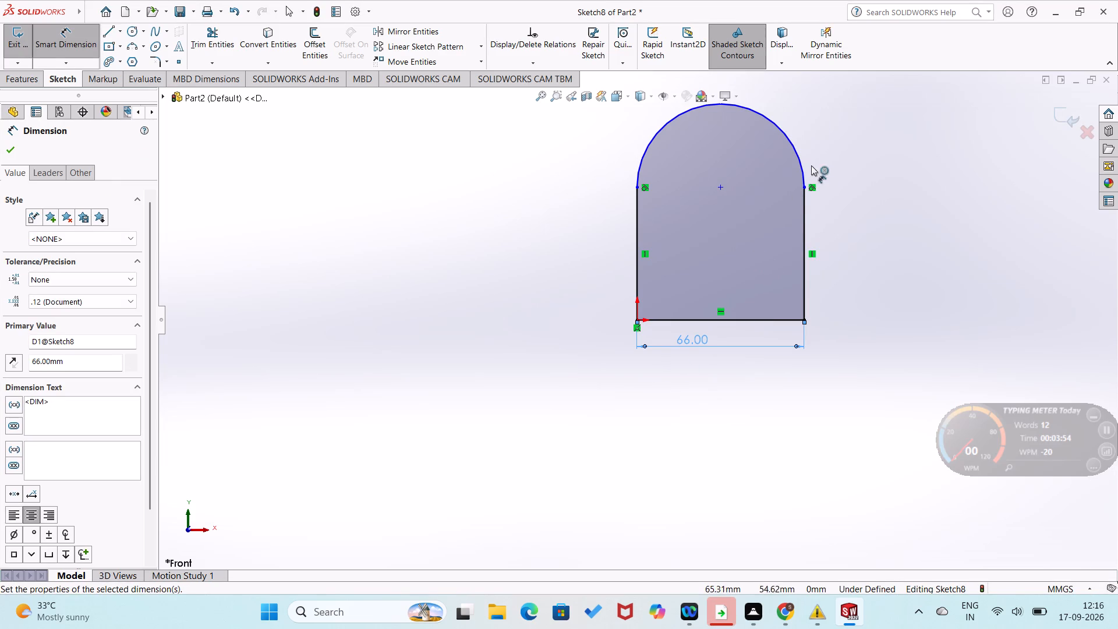
pyautogui.click(806, 225)
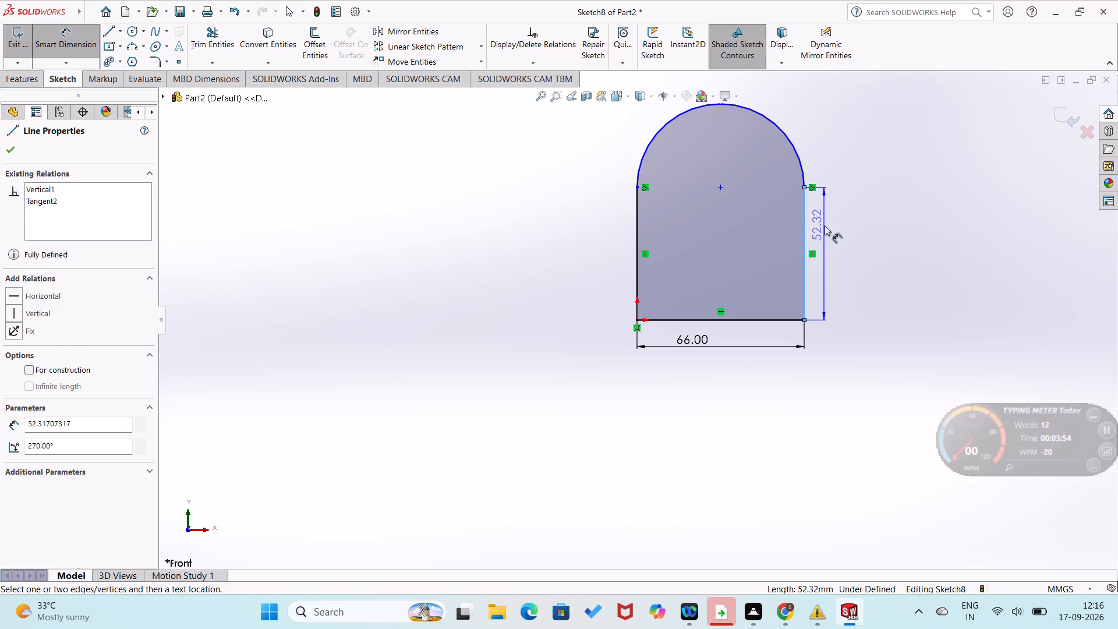
pyautogui.click(830, 227)
pyautogui.write('70')
pyautogui.press('Return')
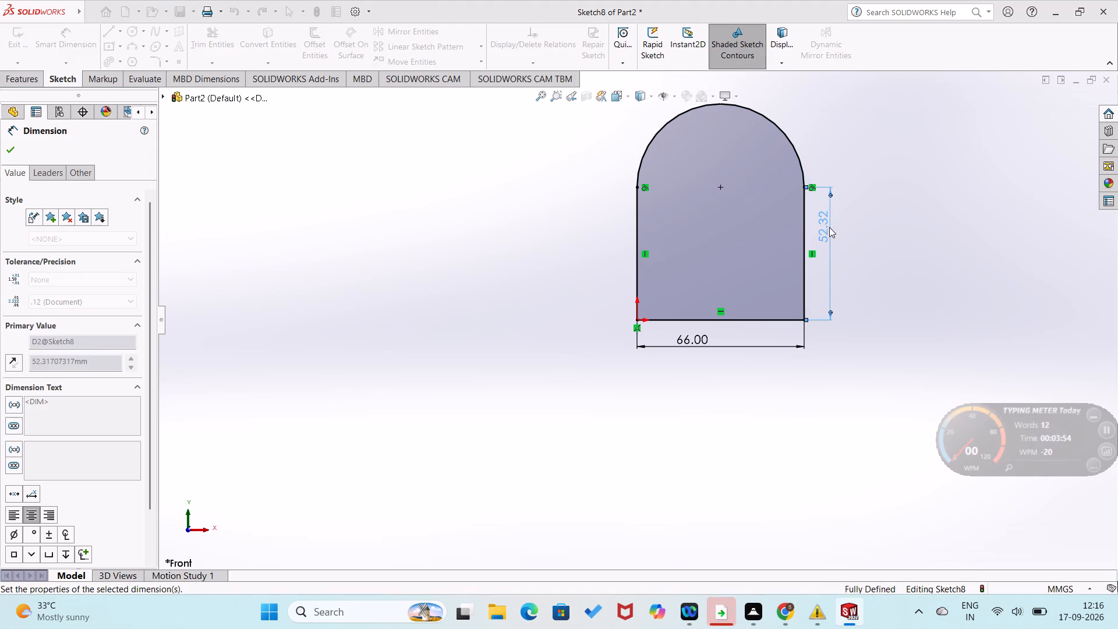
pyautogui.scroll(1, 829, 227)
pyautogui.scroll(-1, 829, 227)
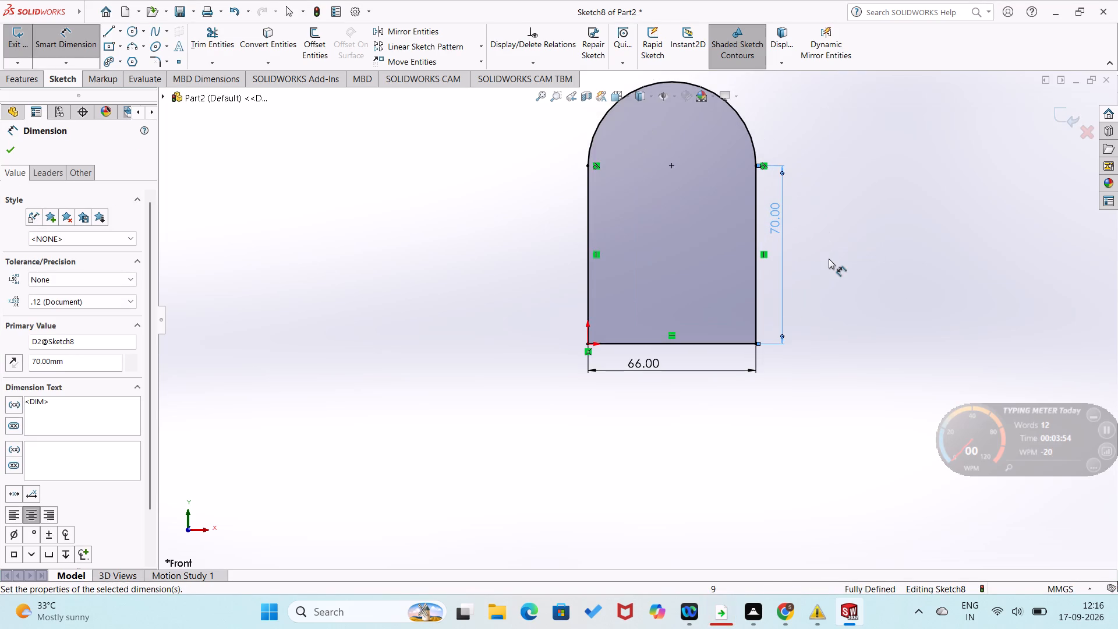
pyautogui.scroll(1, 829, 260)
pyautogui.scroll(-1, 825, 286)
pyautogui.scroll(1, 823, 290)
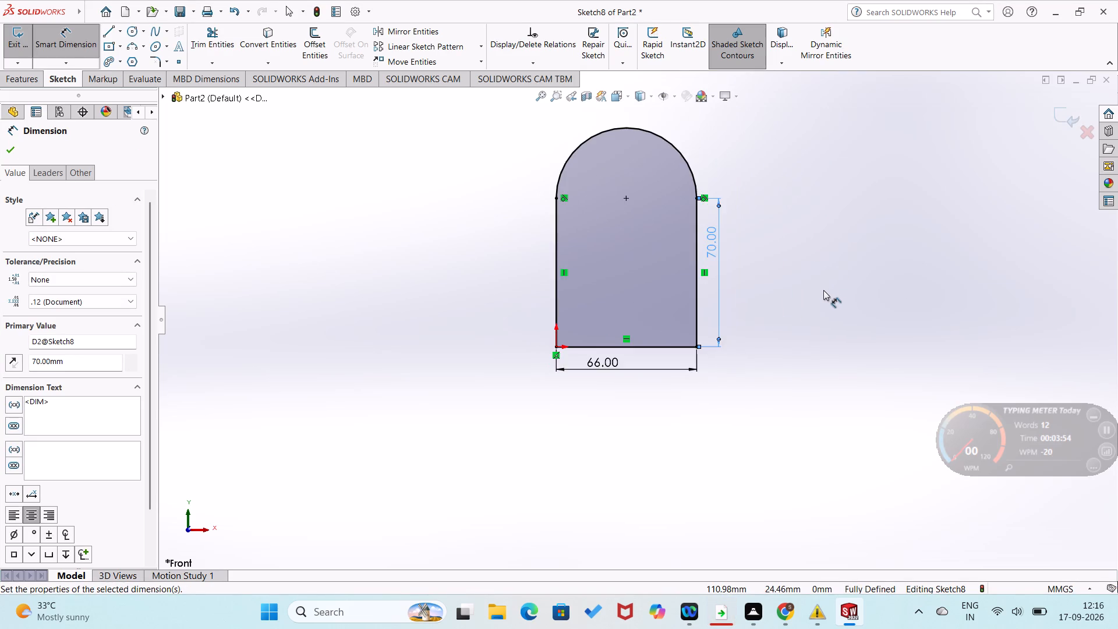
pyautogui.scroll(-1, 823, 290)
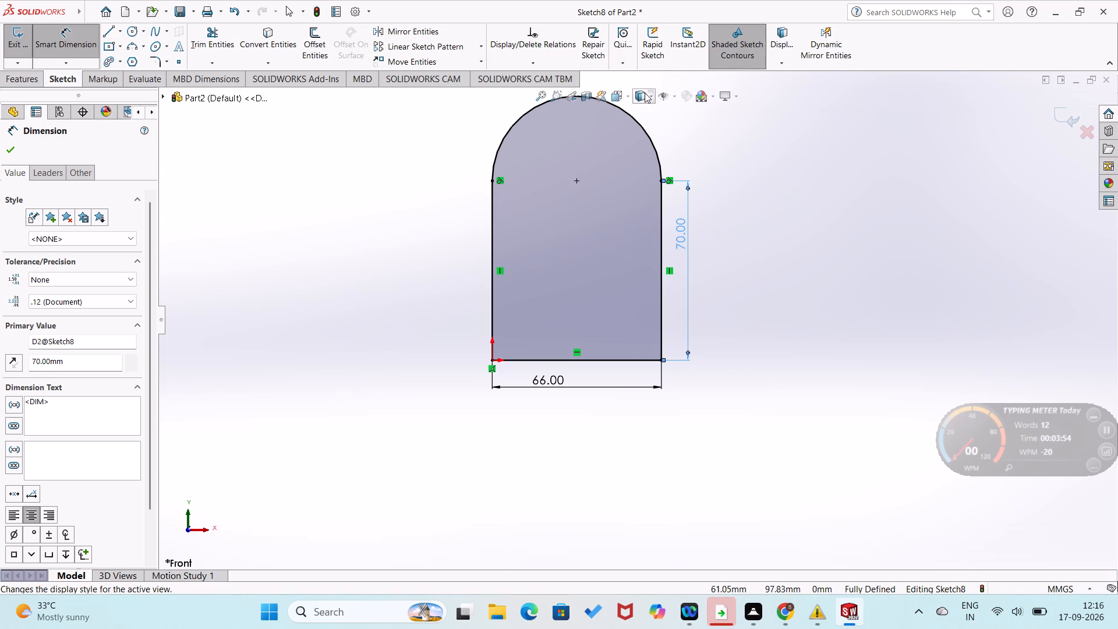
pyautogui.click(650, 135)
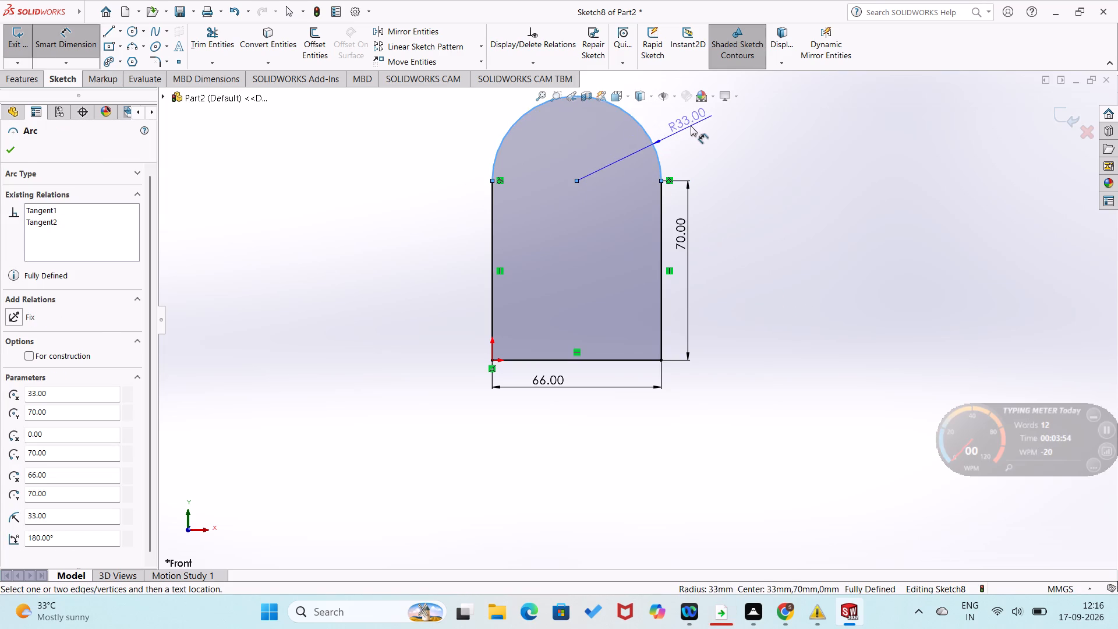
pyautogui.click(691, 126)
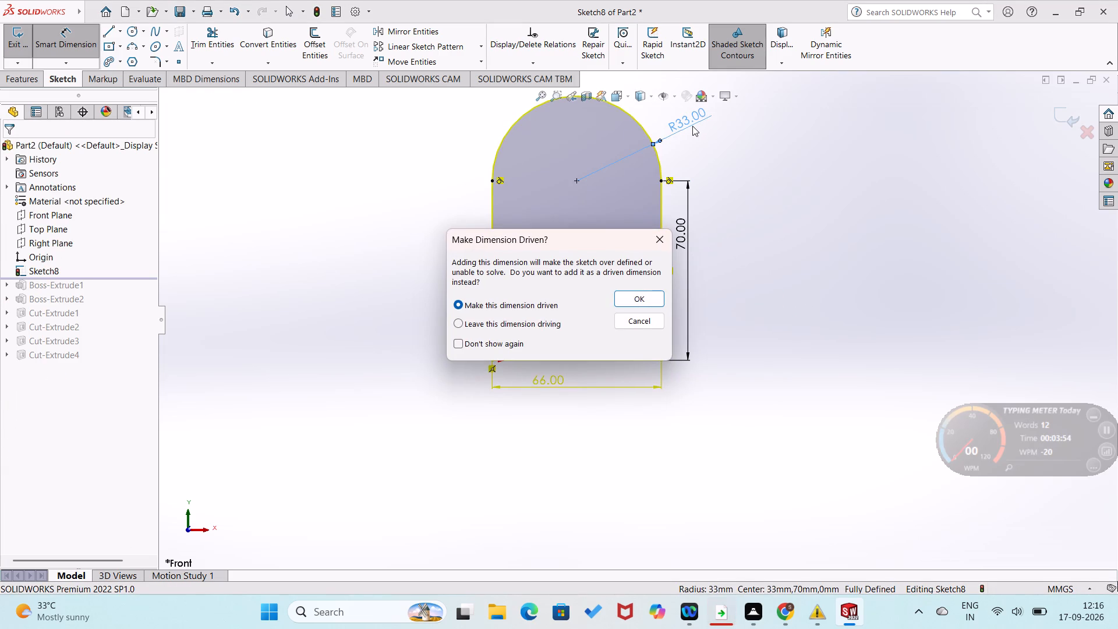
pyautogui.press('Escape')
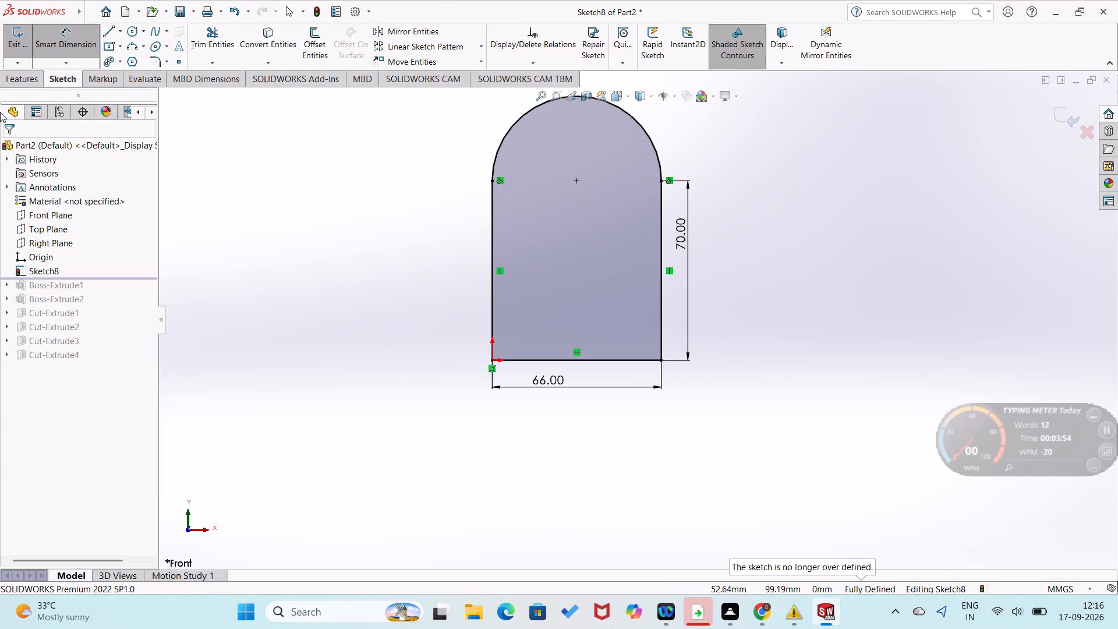
# Extrude the round-topped profile as a boss with a Blind depth of 60 mm.
pyautogui.click(26, 76)
pyautogui.click(23, 51)
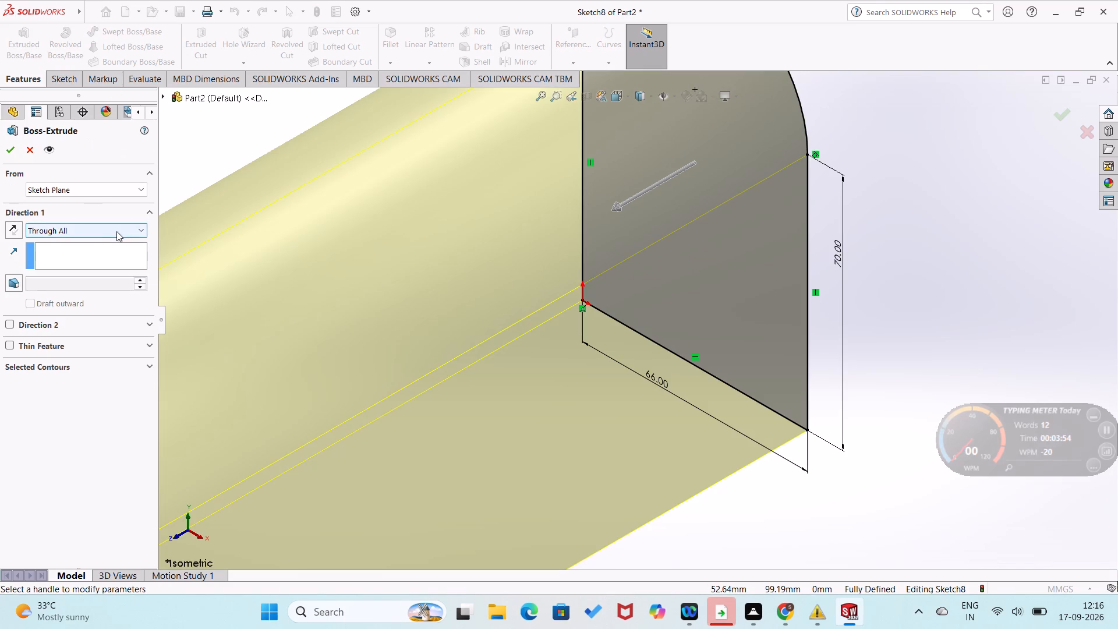
pyautogui.click(141, 230)
pyautogui.click(141, 244)
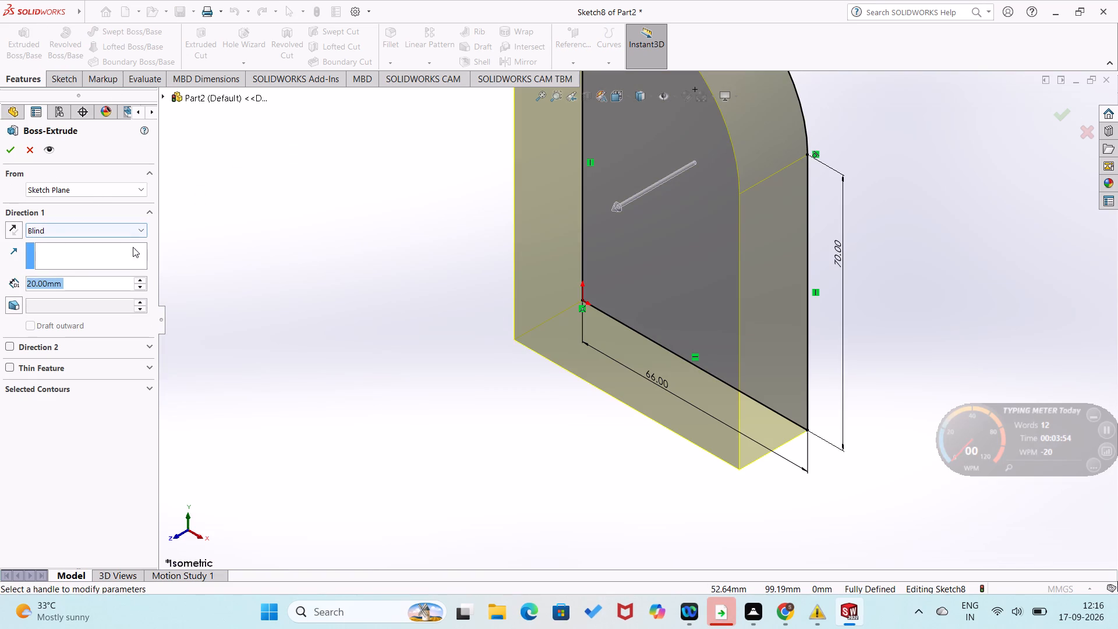
pyautogui.write('60')
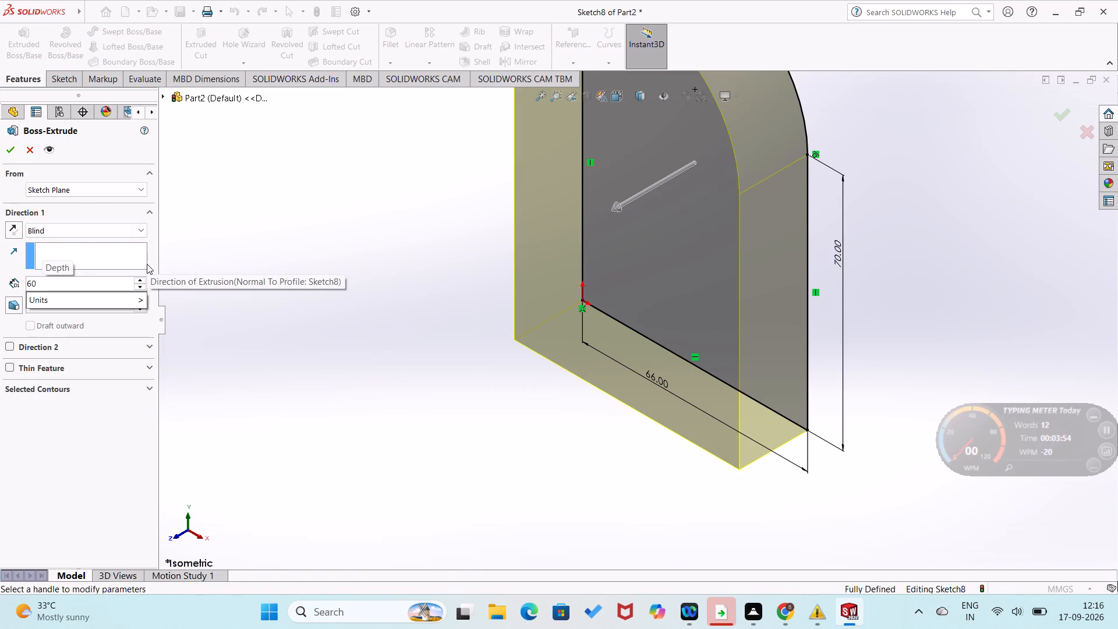
pyautogui.press('Return')
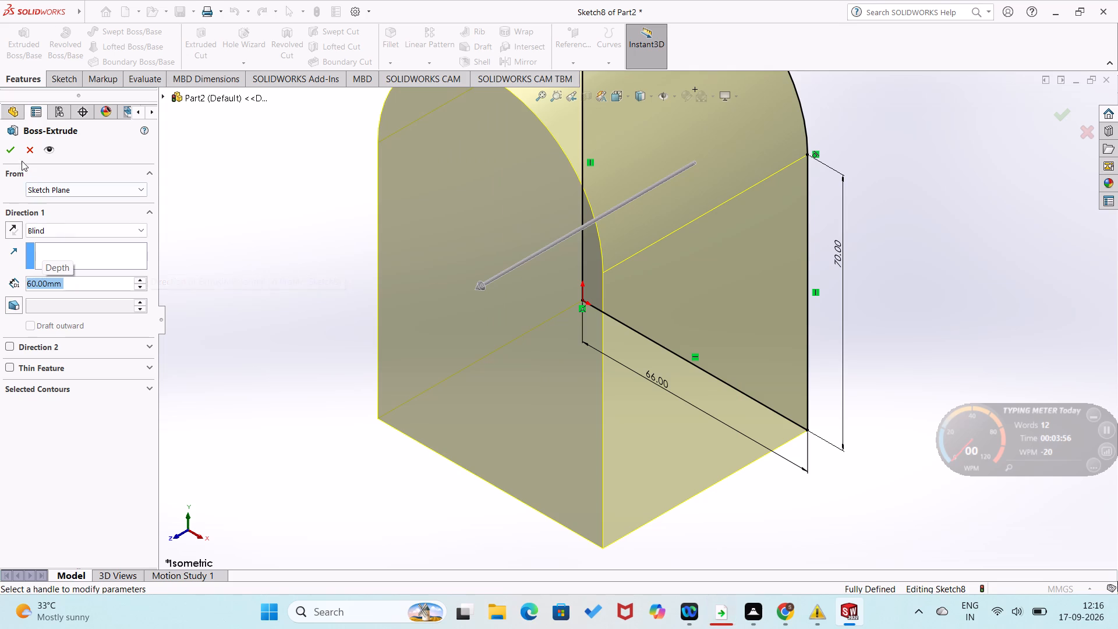
pyautogui.click(13, 153)
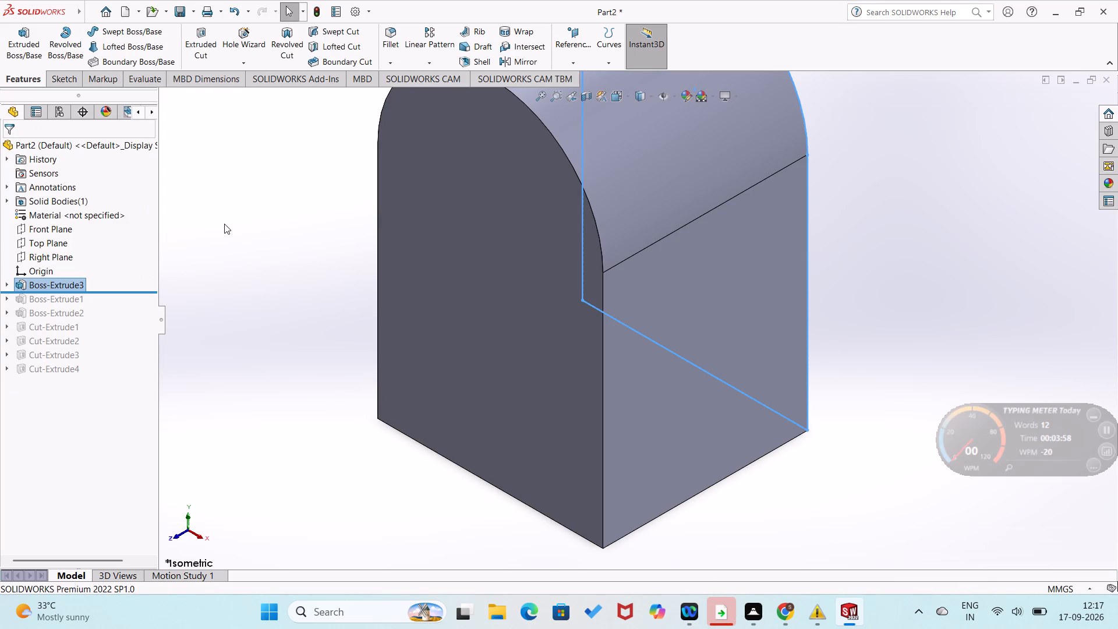
# Sketch a smaller round-topped profile on the block's front face, standing on its bottom edge, about 40.4 mm wide with sides about 72.4 mm tall.
pyautogui.click(224, 224)
pyautogui.rightClick(418, 290)
pyautogui.click(448, 272)
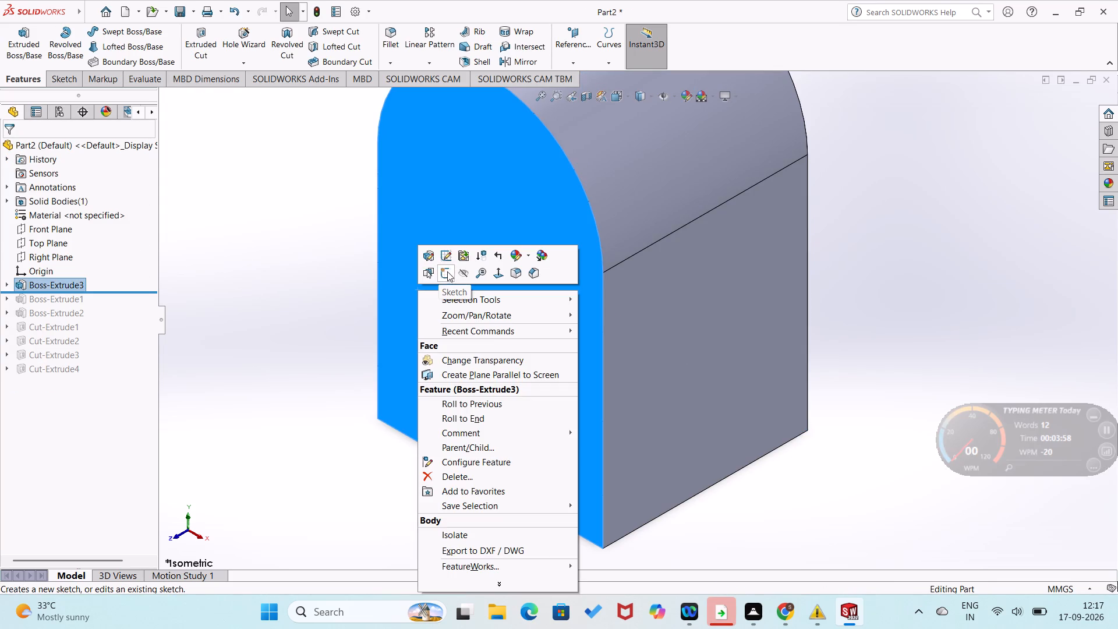
pyautogui.click(416, 269)
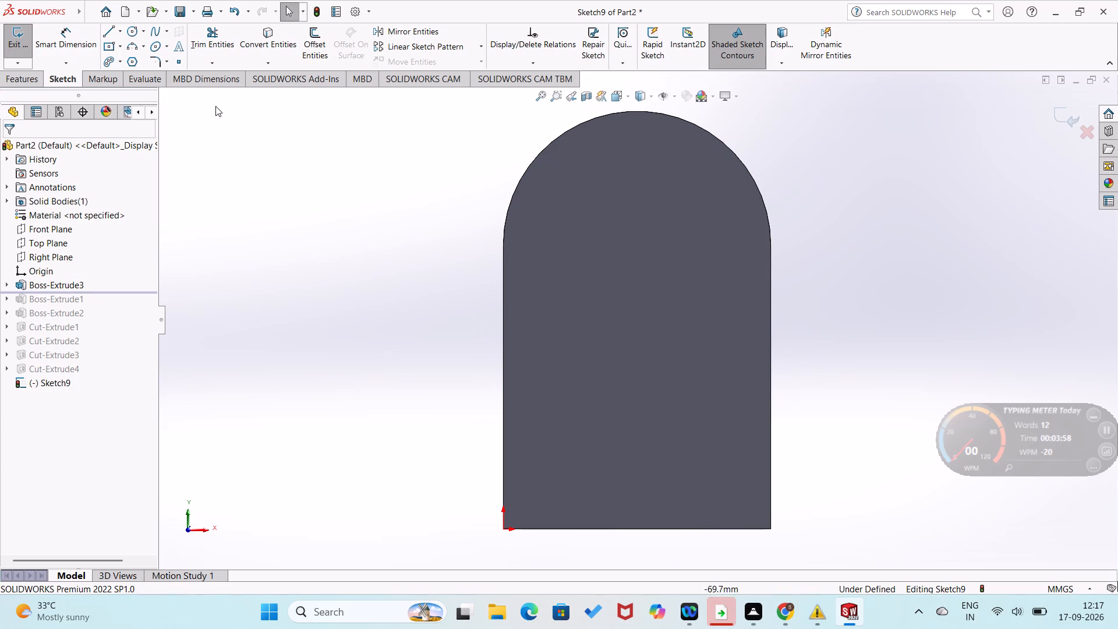
pyautogui.click(108, 36)
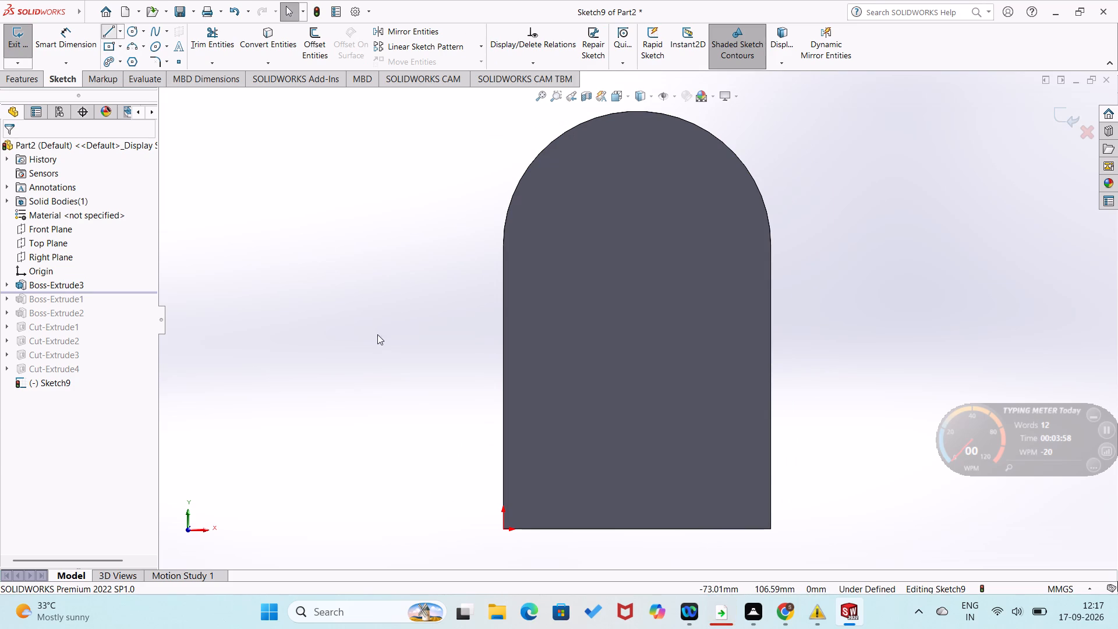
pyautogui.click(551, 530)
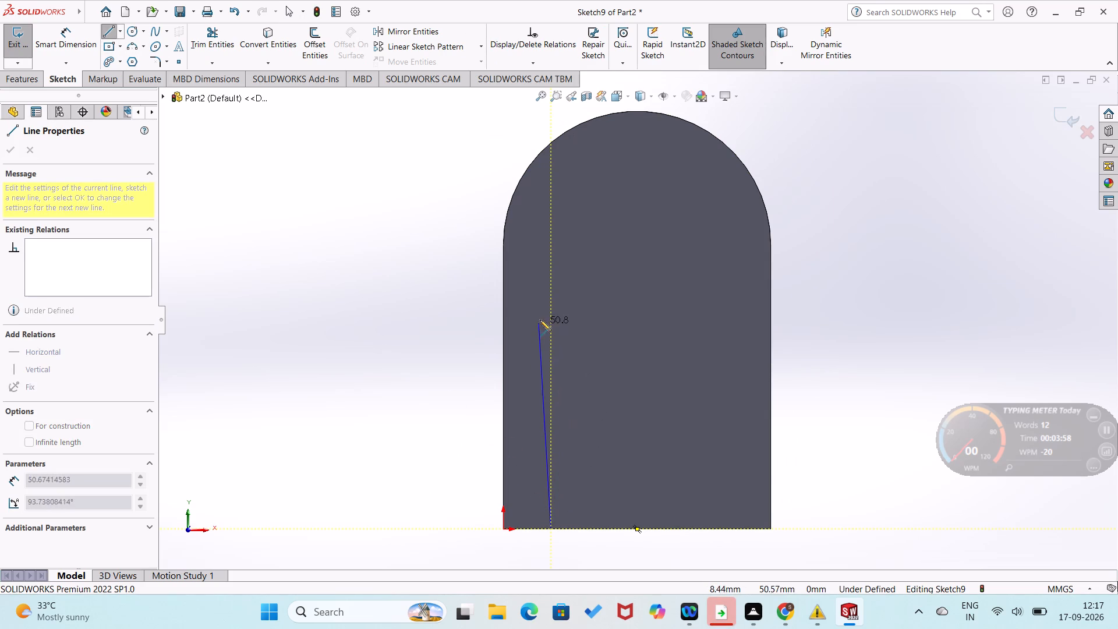
pyautogui.click(553, 235)
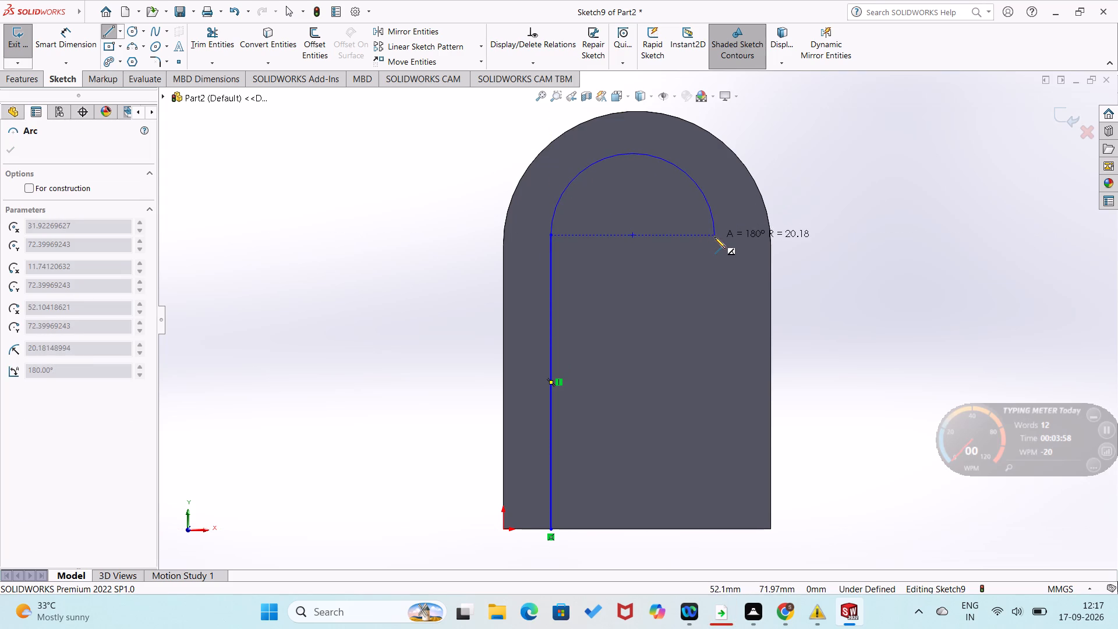
pyautogui.click(714, 237)
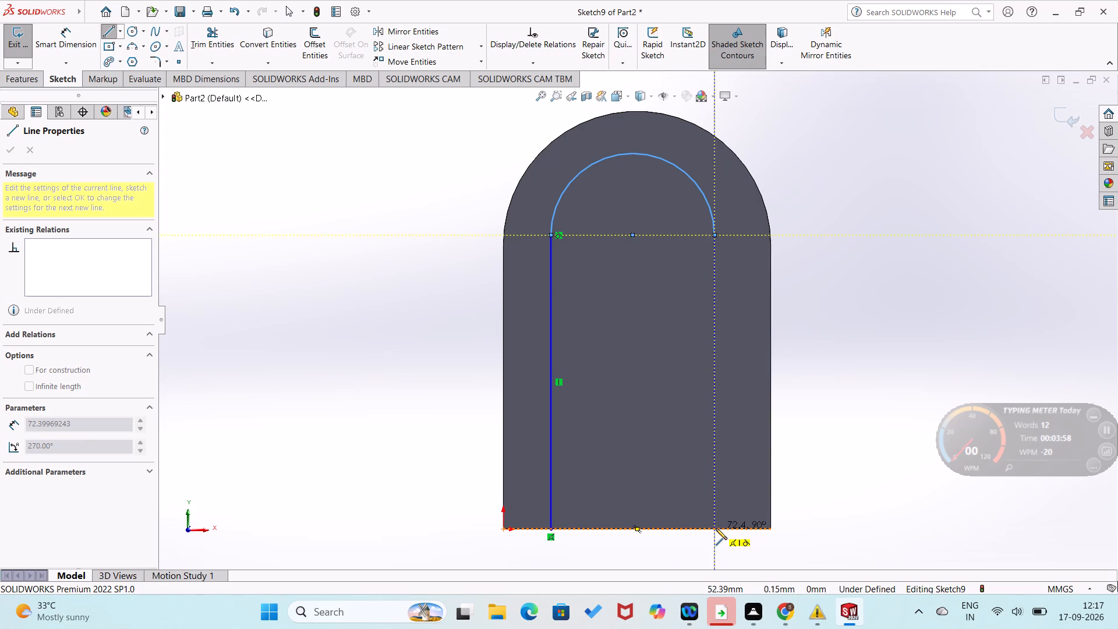
pyautogui.click(716, 528)
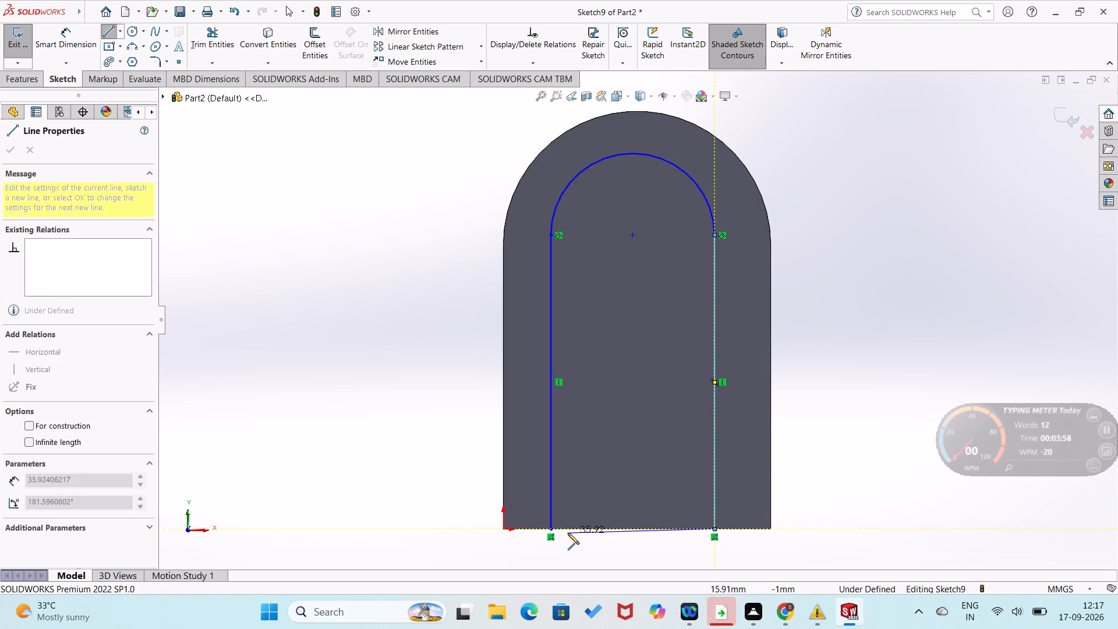
pyautogui.click(549, 531)
# Dimension the inner profile's straight side at 70 mm.
pyautogui.moveTo(570, 532); pyautogui.dragTo(585, 485, button='right')
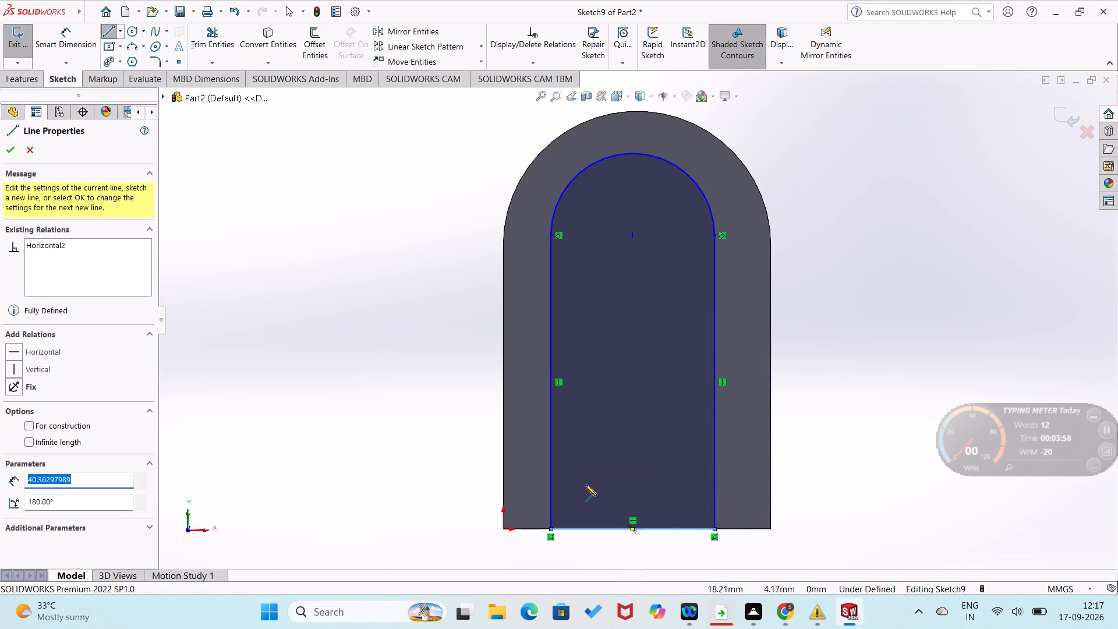
pyautogui.moveTo(585, 485); pyautogui.dragTo(597, 447, button='right')
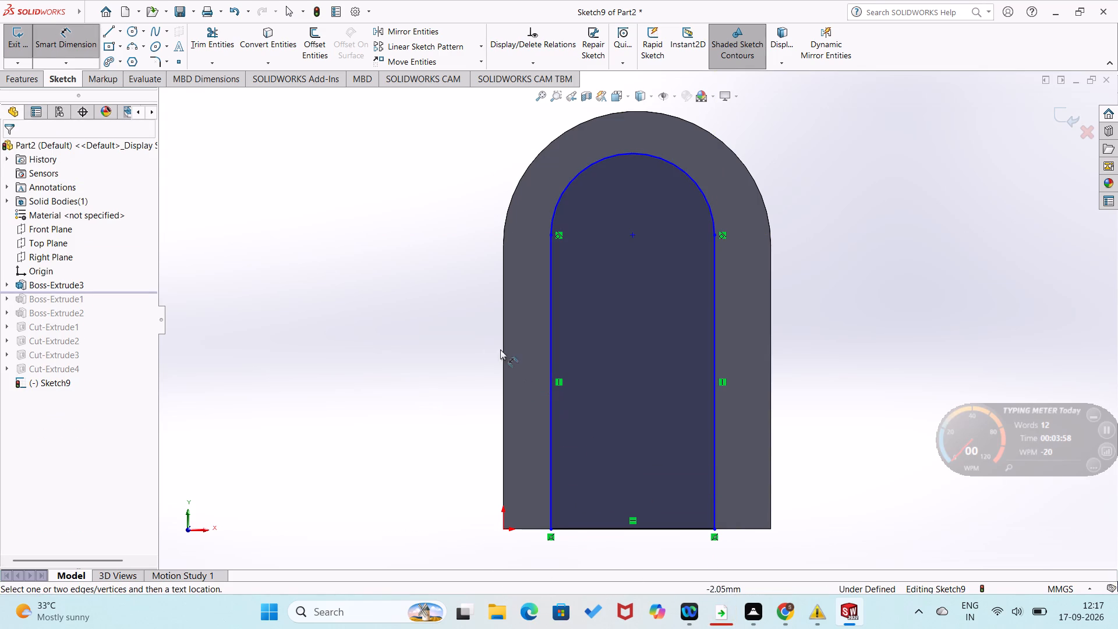
pyautogui.click(550, 355)
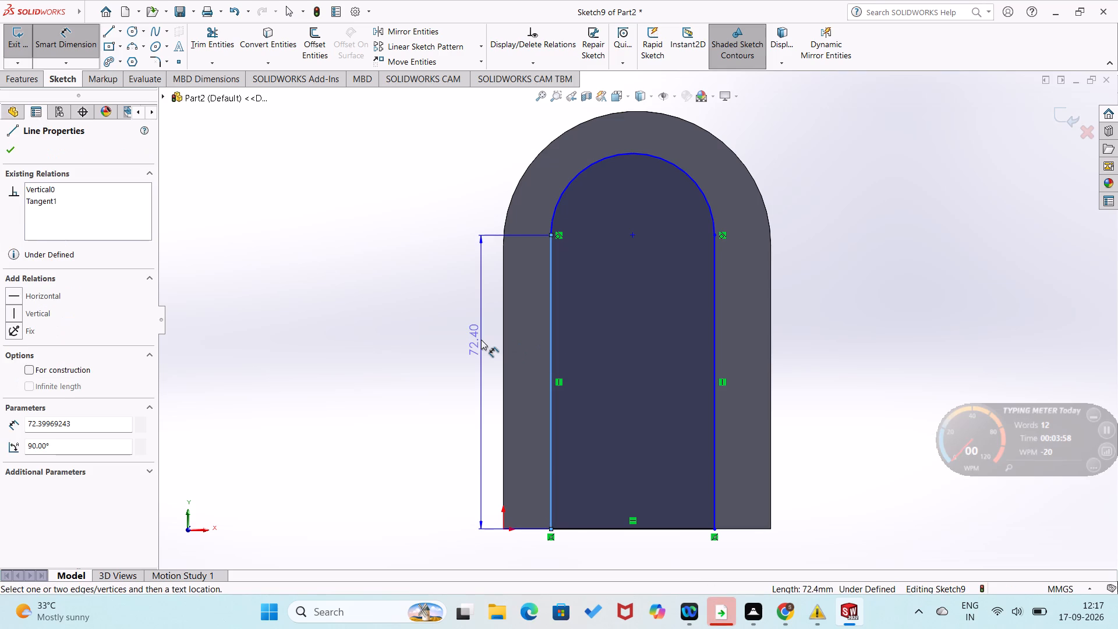
pyautogui.click(481, 340)
pyautogui.press('7')
pyautogui.press('0')
pyautogui.press('Return')
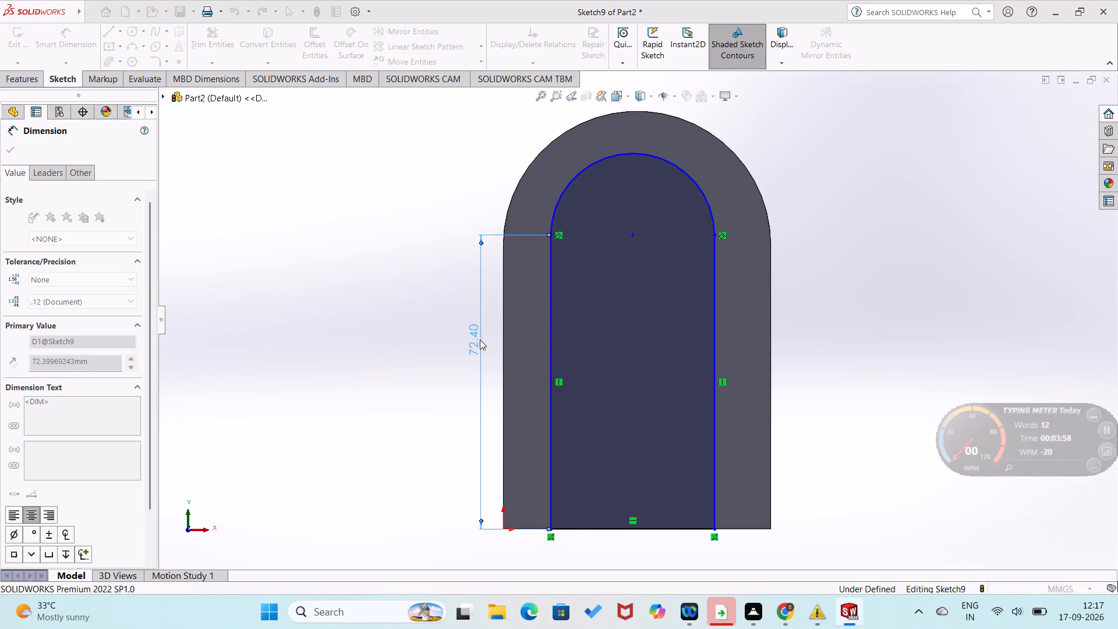
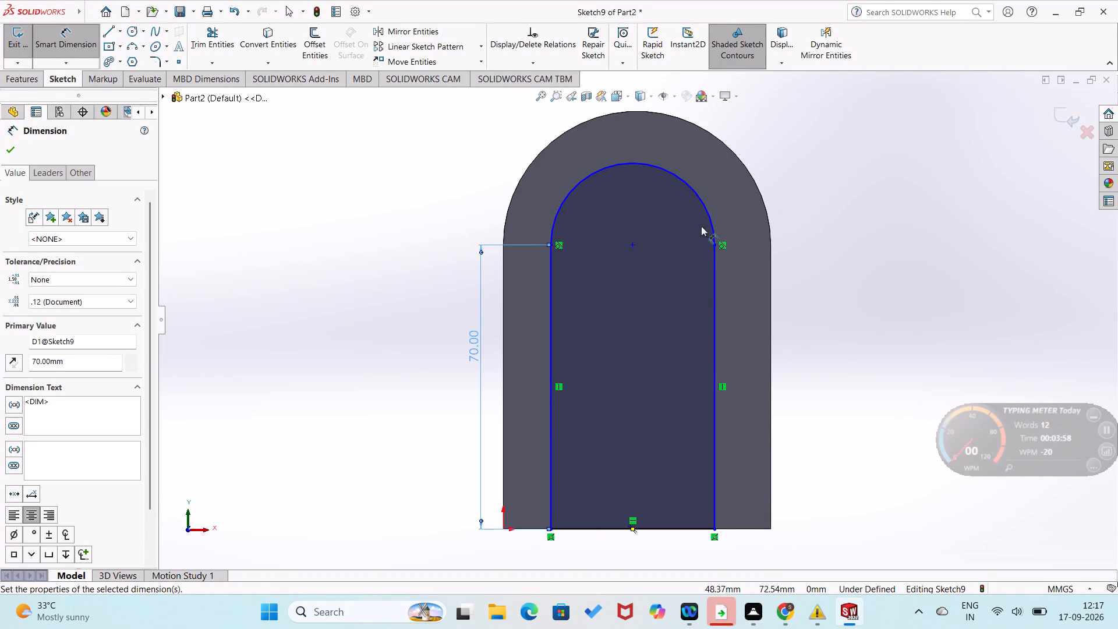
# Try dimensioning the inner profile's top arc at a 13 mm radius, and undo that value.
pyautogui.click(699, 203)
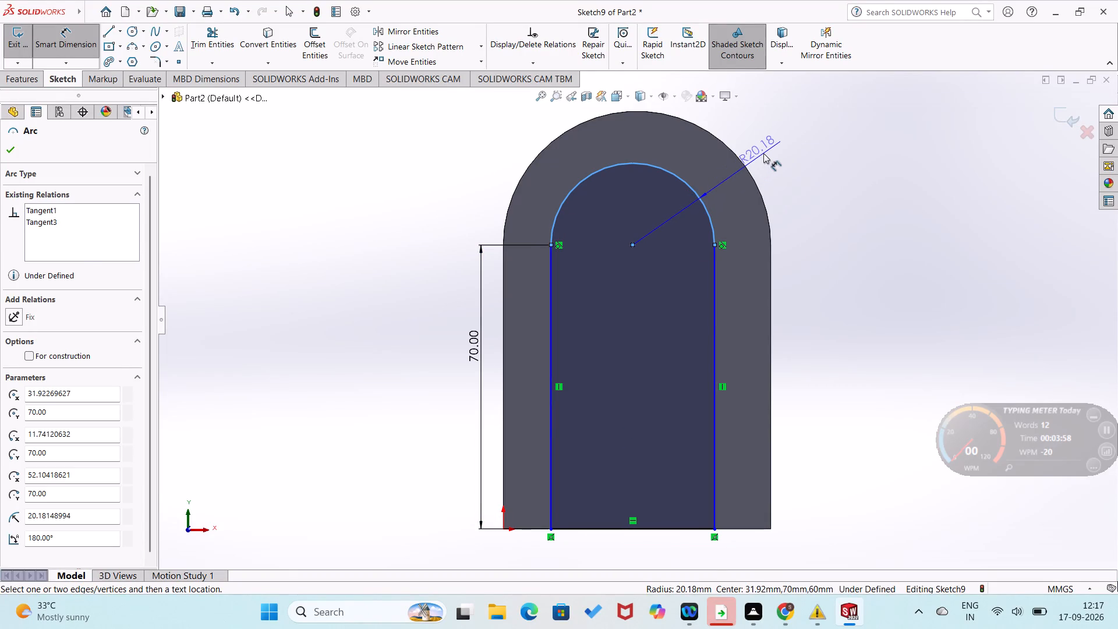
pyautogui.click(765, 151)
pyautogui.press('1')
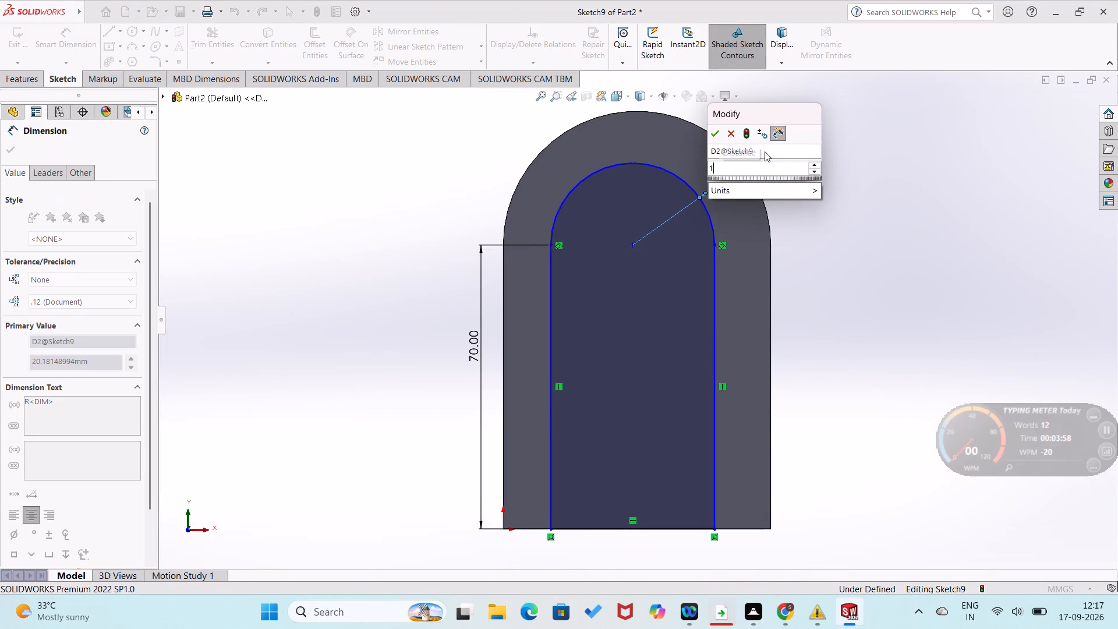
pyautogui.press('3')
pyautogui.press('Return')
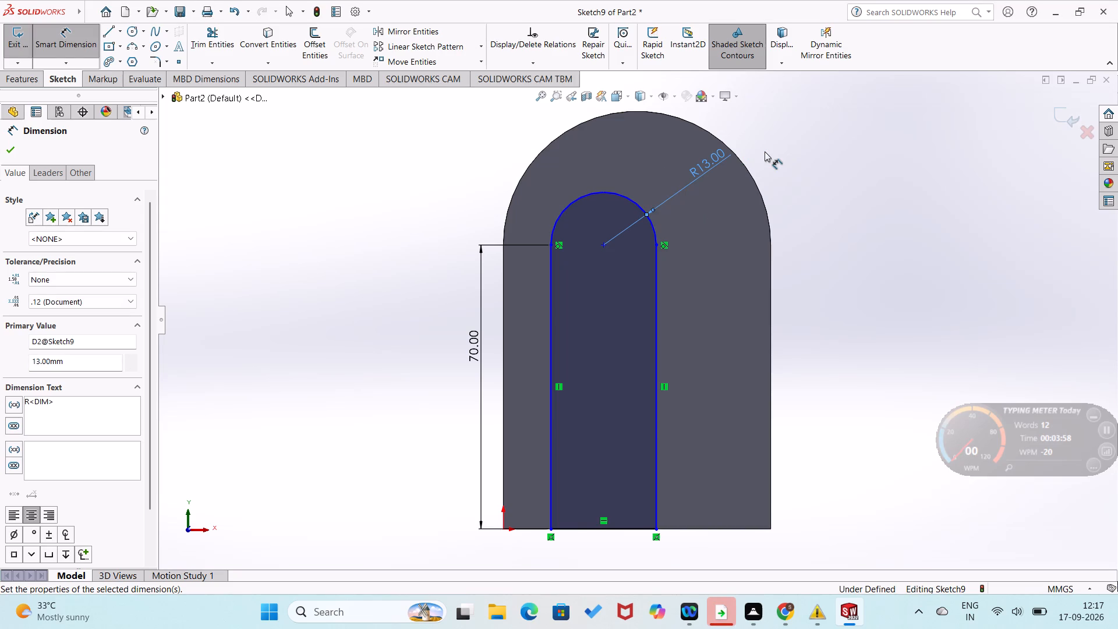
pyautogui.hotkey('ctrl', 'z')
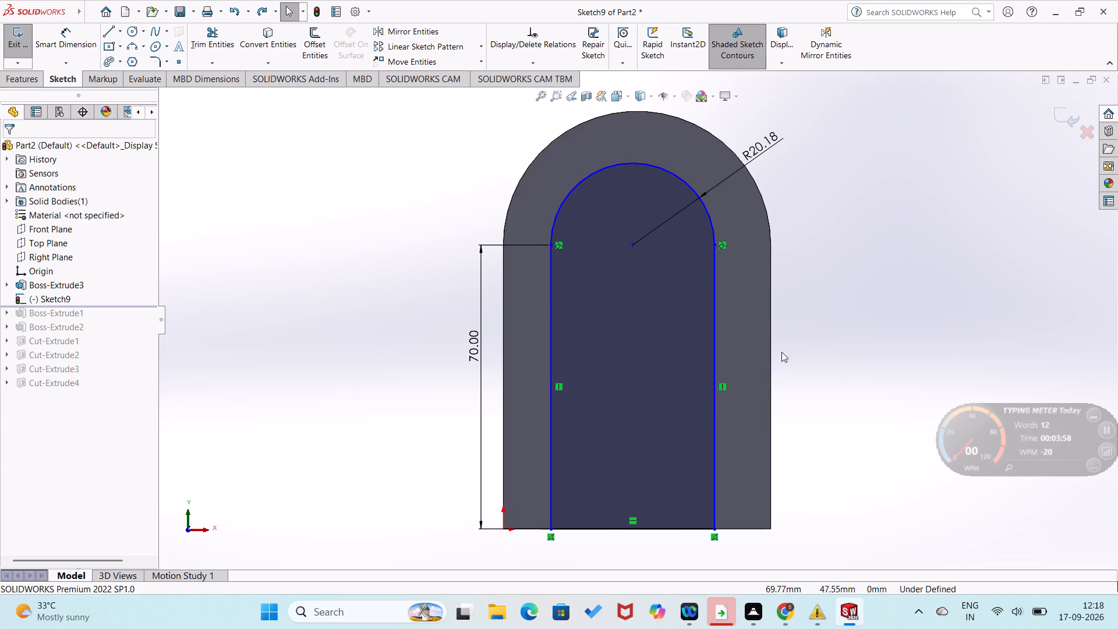
# Dimension the gap between the inner profile's right side and the block's right edge at 10 mm.
pyautogui.click(714, 453)
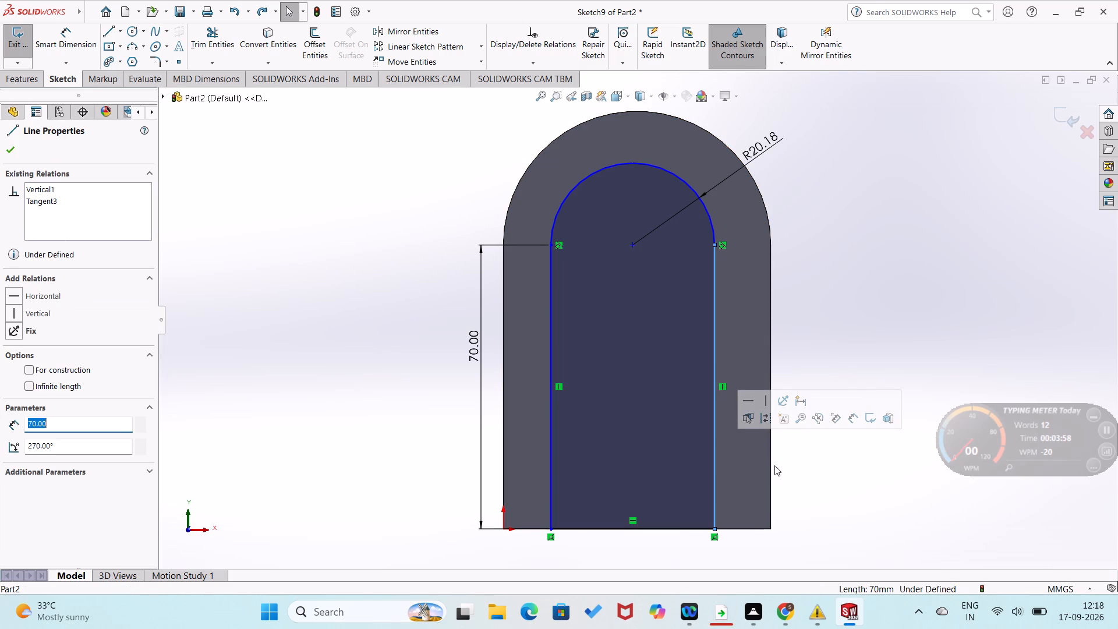
pyautogui.click(770, 469)
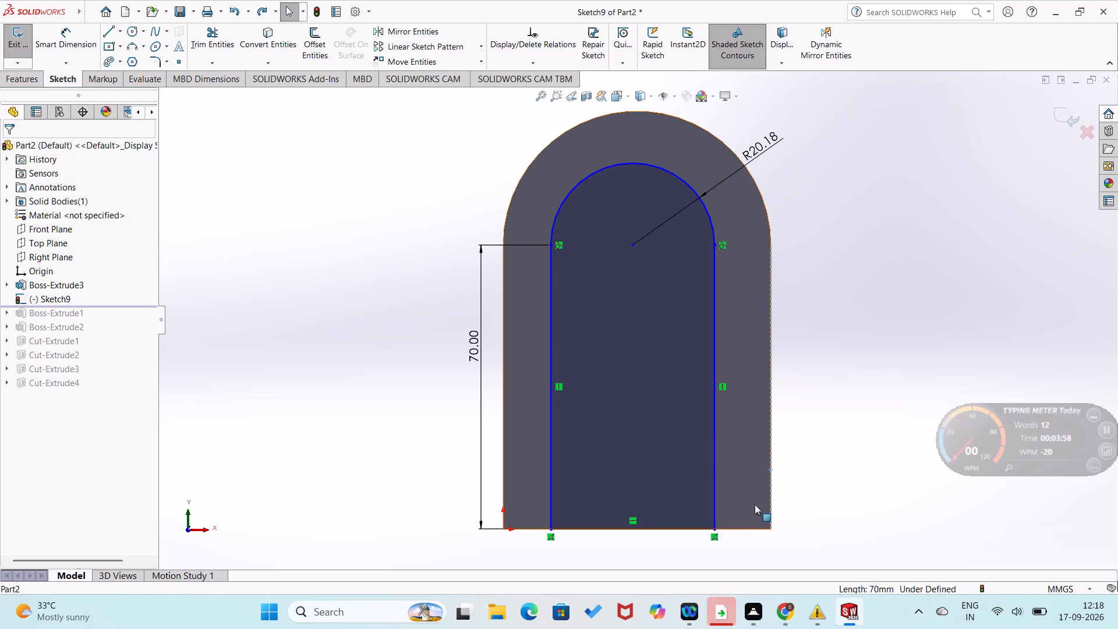
pyautogui.scroll(1, 787, 477)
pyautogui.scroll(-1, 790, 473)
pyautogui.moveTo(790, 429); pyautogui.dragTo(775, 378, button='right')
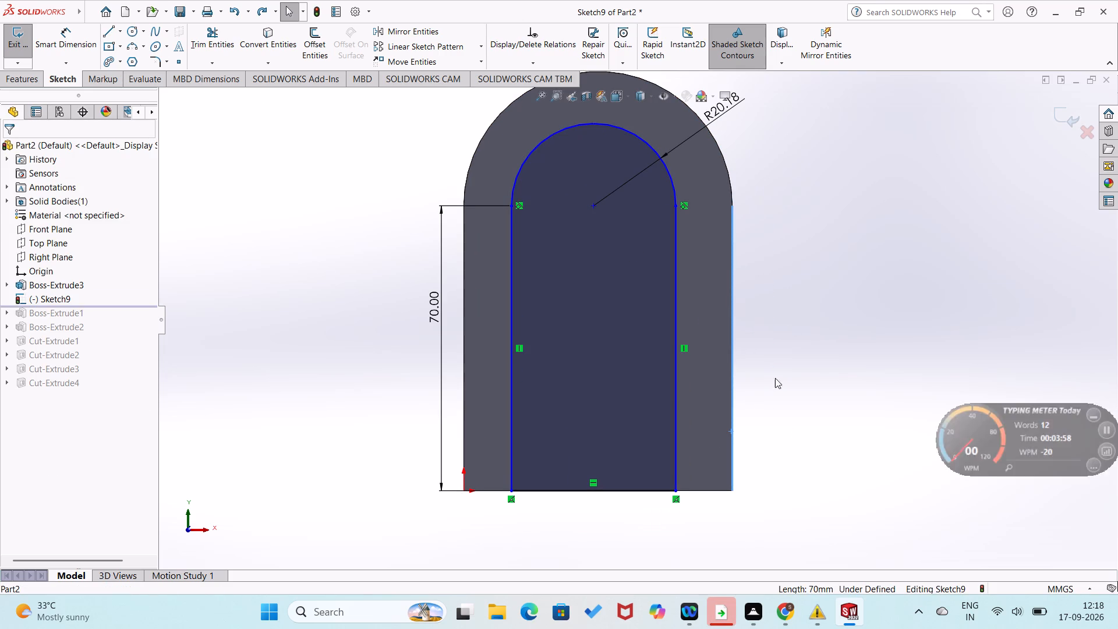
pyautogui.moveTo(775, 378); pyautogui.dragTo(788, 219, button='right')
pyautogui.click(672, 395)
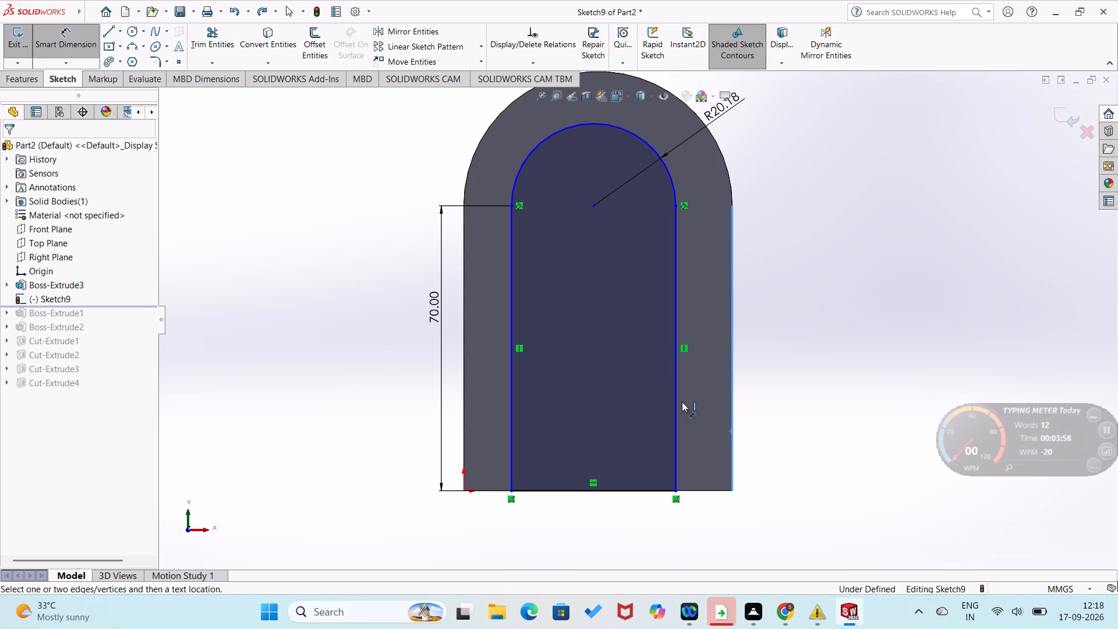
pyautogui.press('Escape')
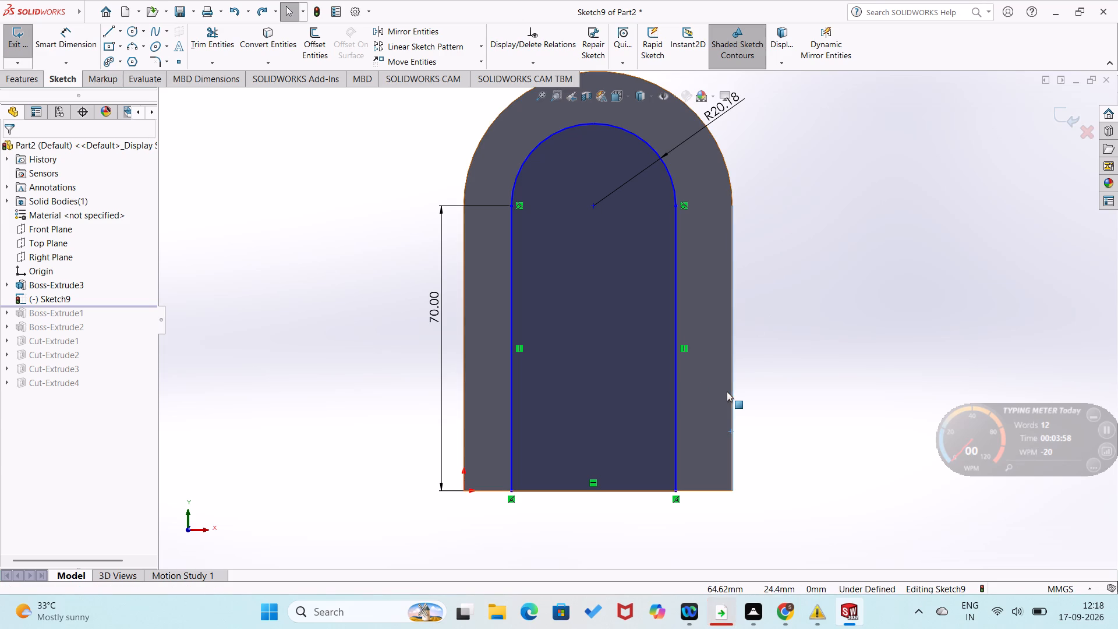
pyautogui.moveTo(961, 398); pyautogui.dragTo(928, 217, button='right')
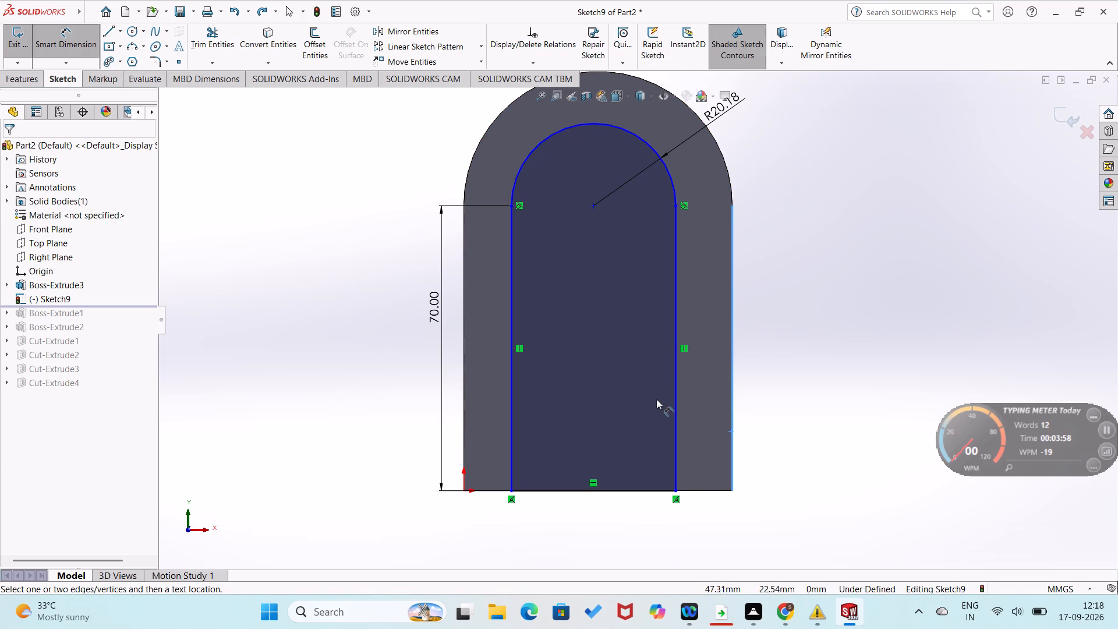
pyautogui.click(674, 405)
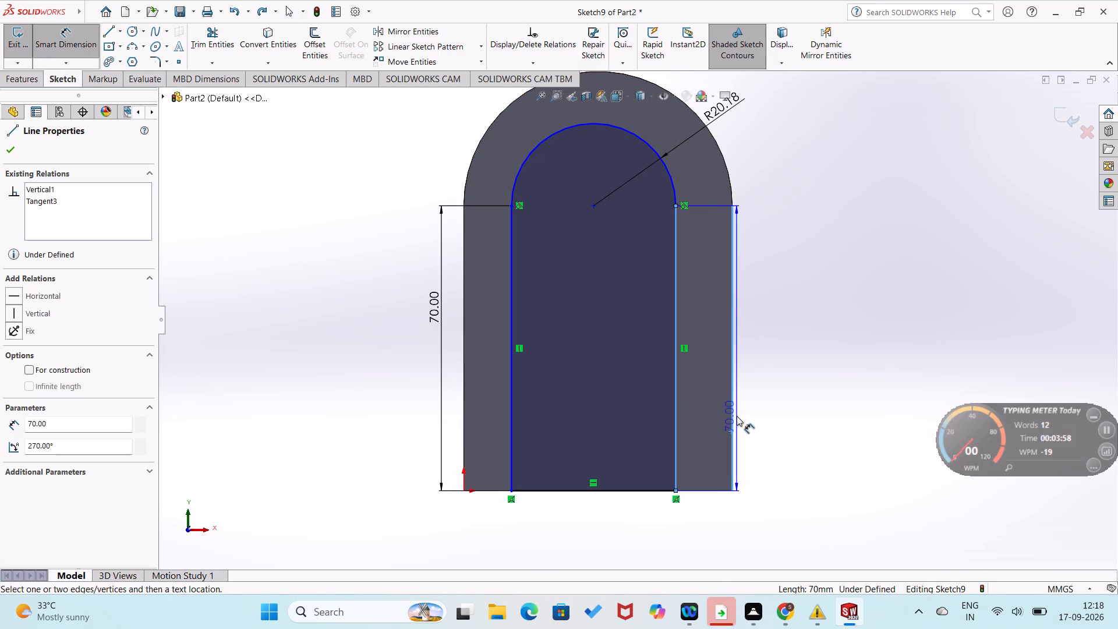
pyautogui.click(733, 418)
pyautogui.click(706, 518)
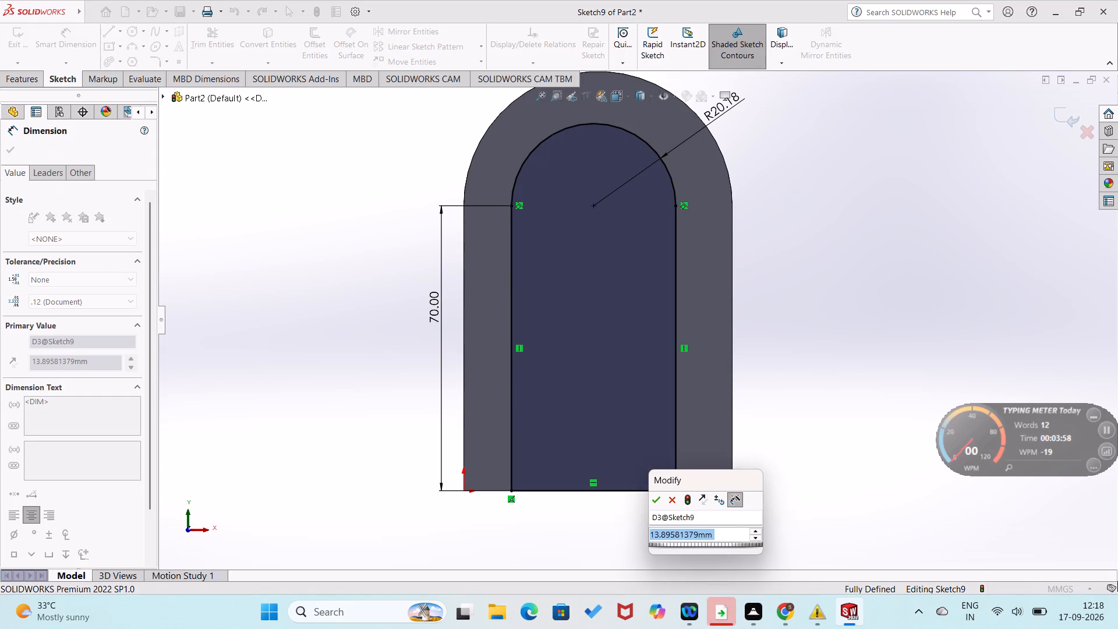
pyautogui.write('10')
pyautogui.press('Return')
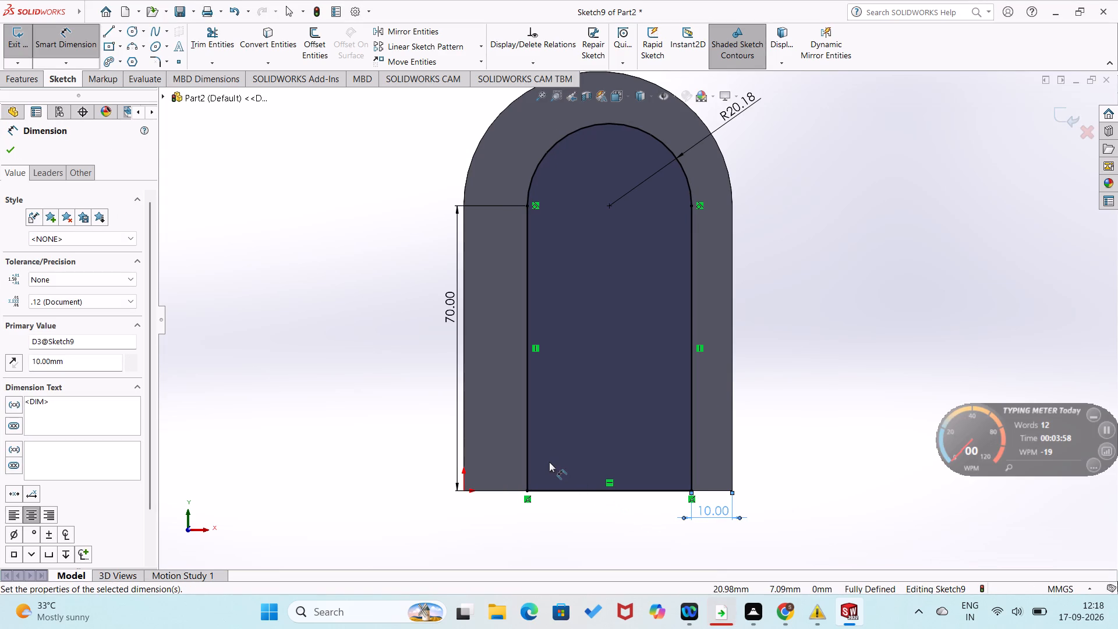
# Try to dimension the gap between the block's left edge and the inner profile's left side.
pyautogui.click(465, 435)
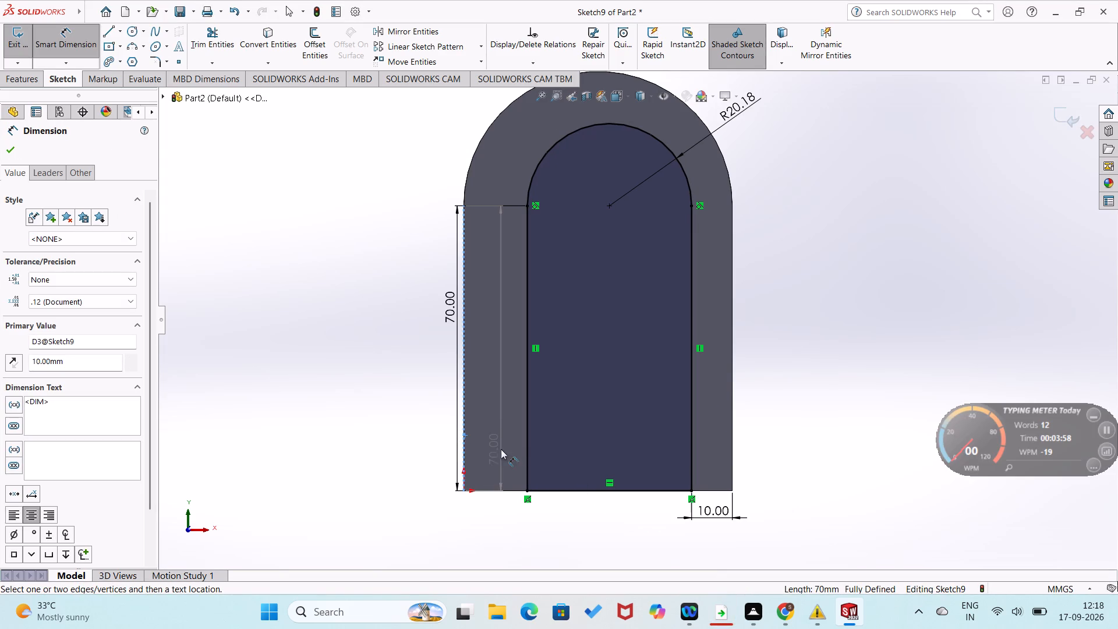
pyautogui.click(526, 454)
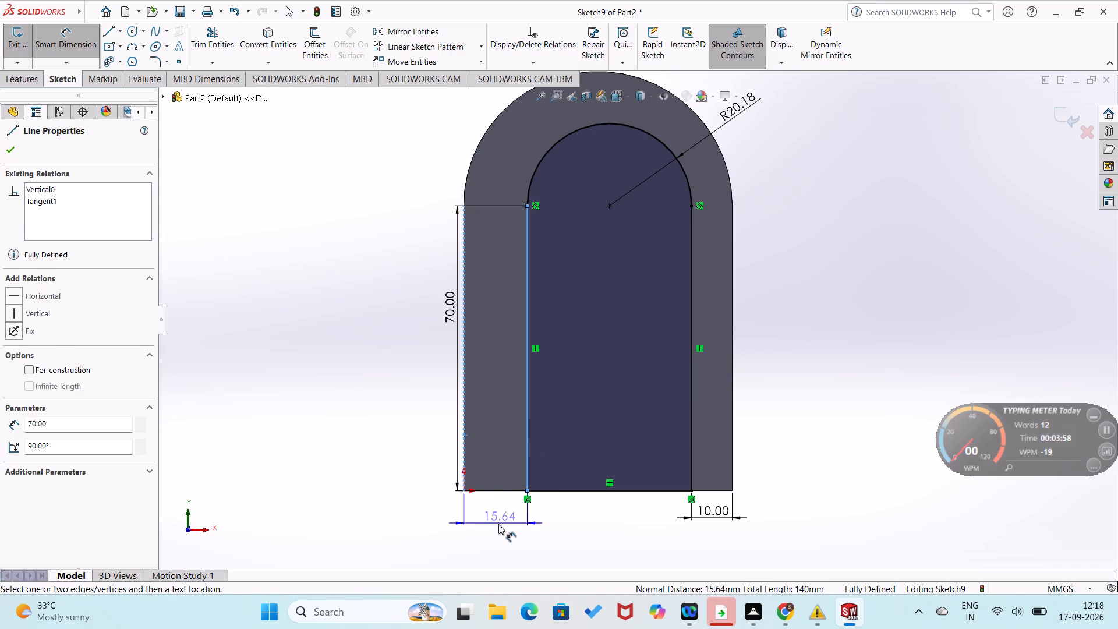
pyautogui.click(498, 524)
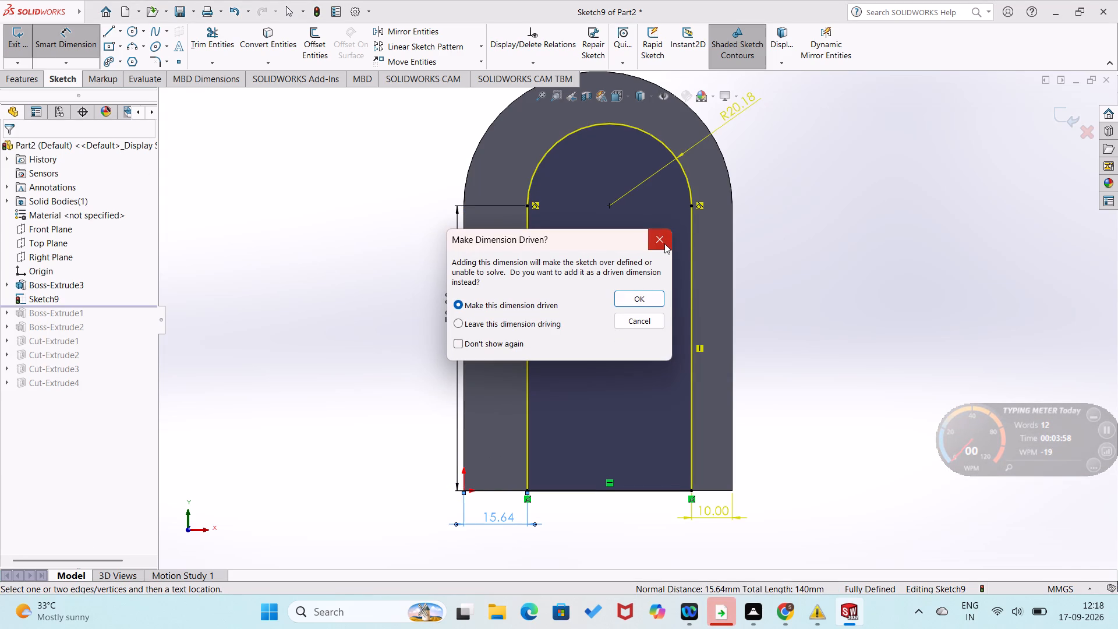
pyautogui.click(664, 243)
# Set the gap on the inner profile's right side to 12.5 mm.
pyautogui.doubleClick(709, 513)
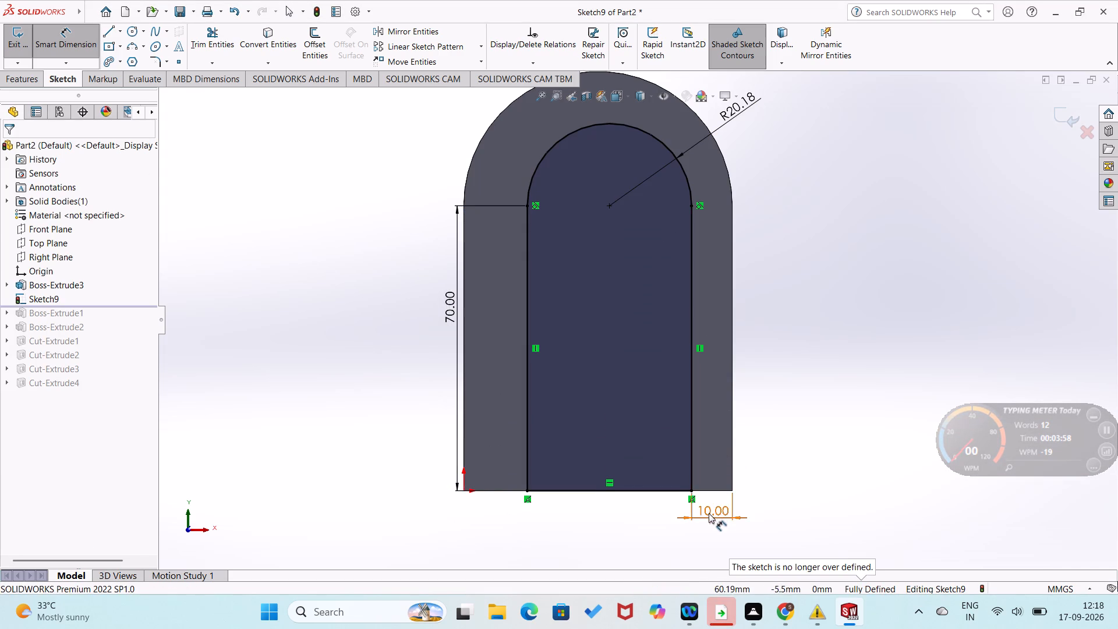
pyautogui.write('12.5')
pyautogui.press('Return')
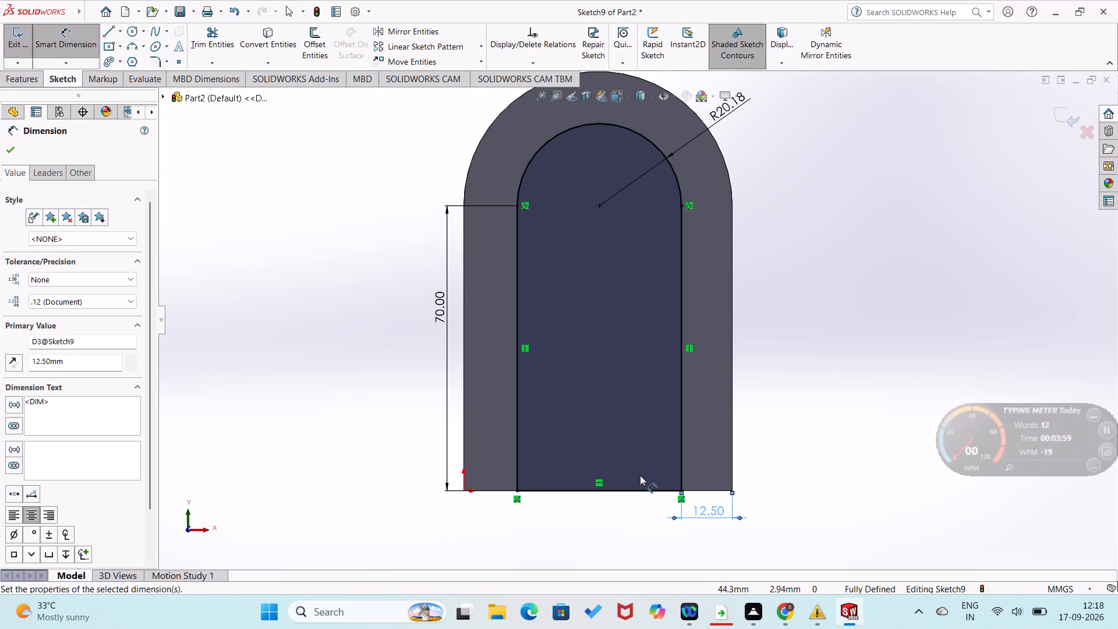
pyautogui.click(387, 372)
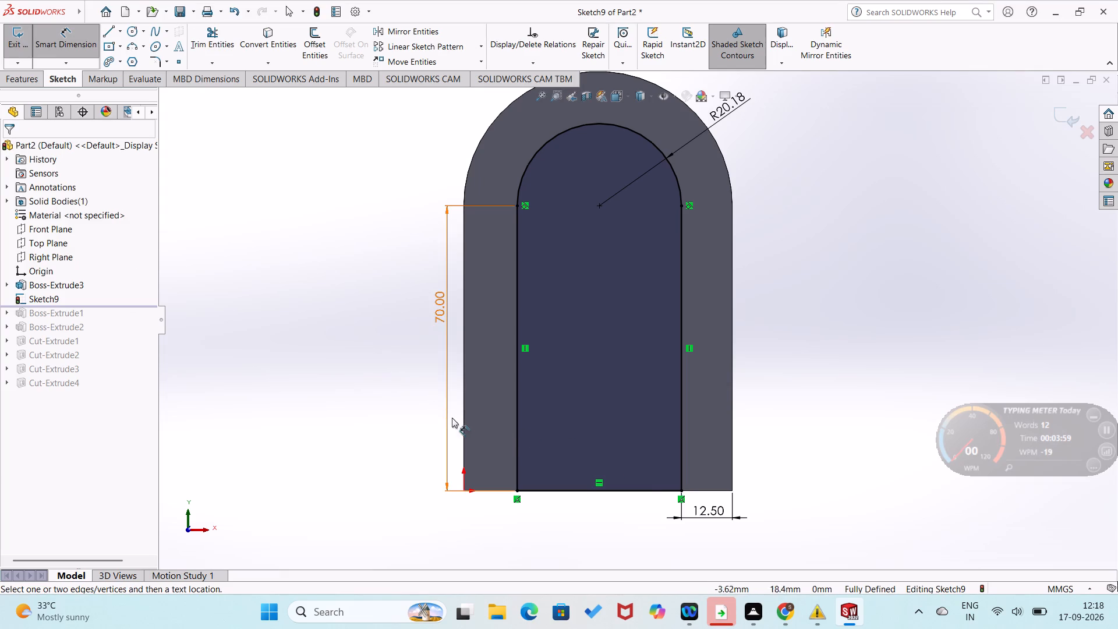
# Check the gap between the block's left edge and the inner profile's left side, without placing a dimension.
pyautogui.click(464, 426)
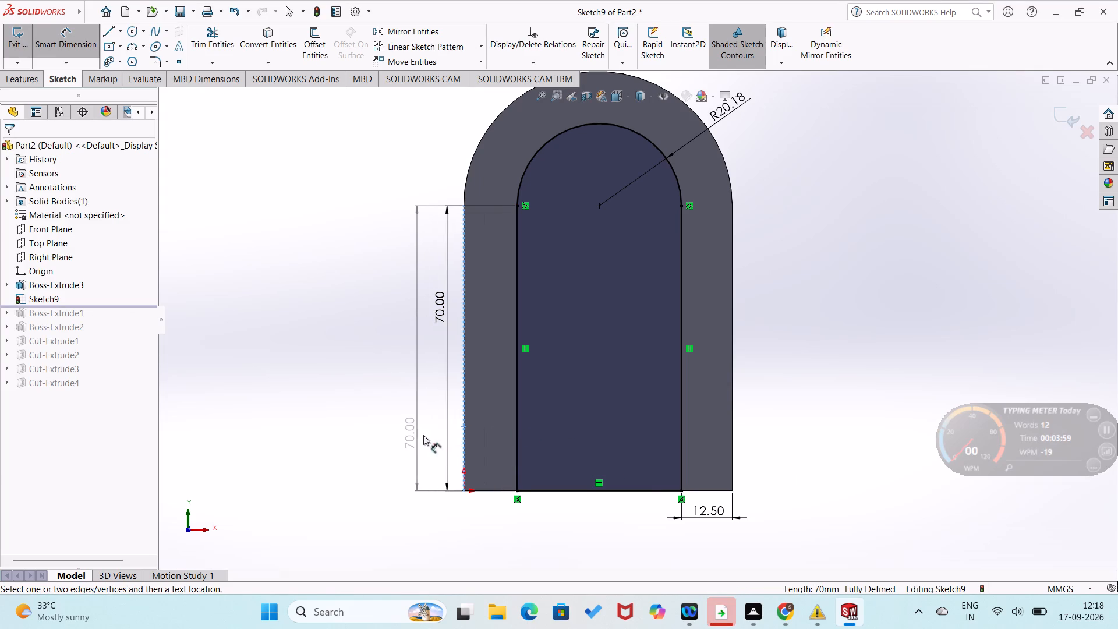
pyautogui.click(517, 456)
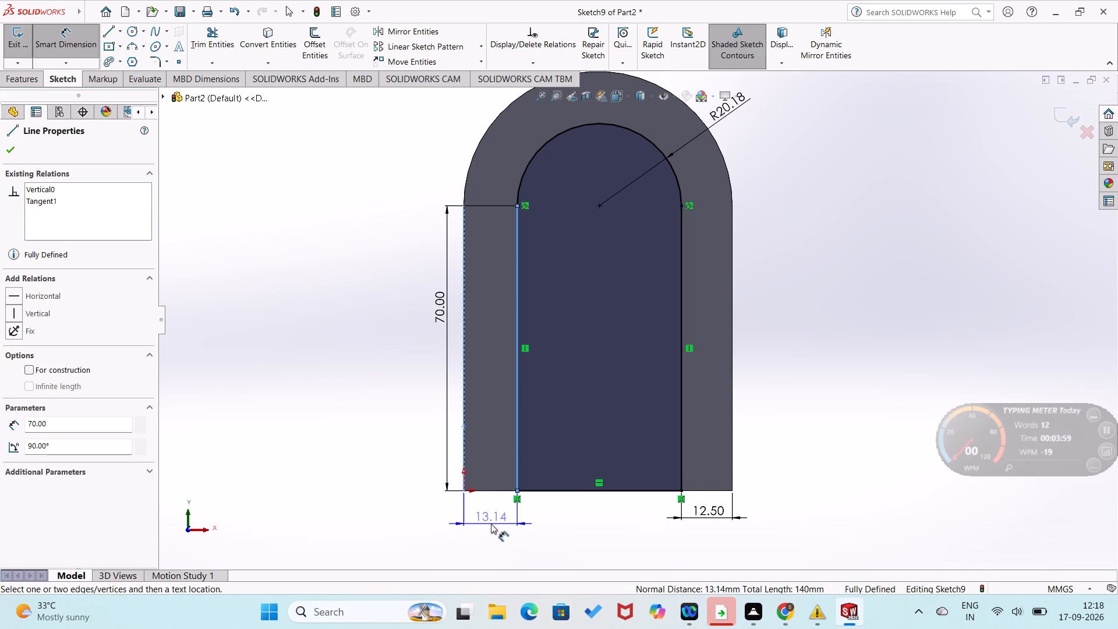
pyautogui.press('Escape')
pyautogui.press('Escape')
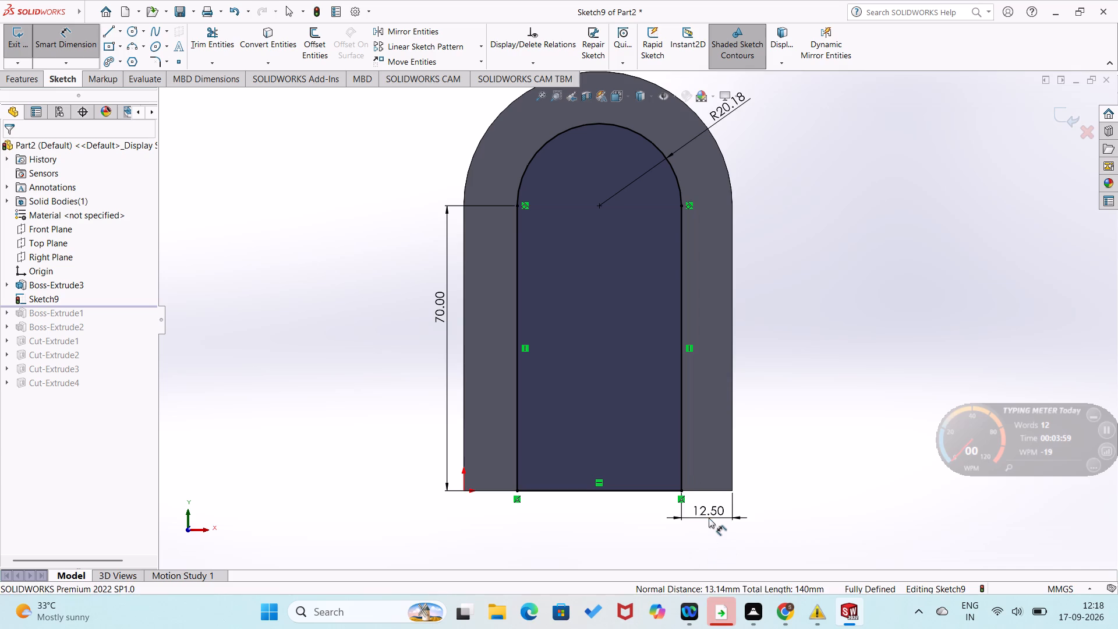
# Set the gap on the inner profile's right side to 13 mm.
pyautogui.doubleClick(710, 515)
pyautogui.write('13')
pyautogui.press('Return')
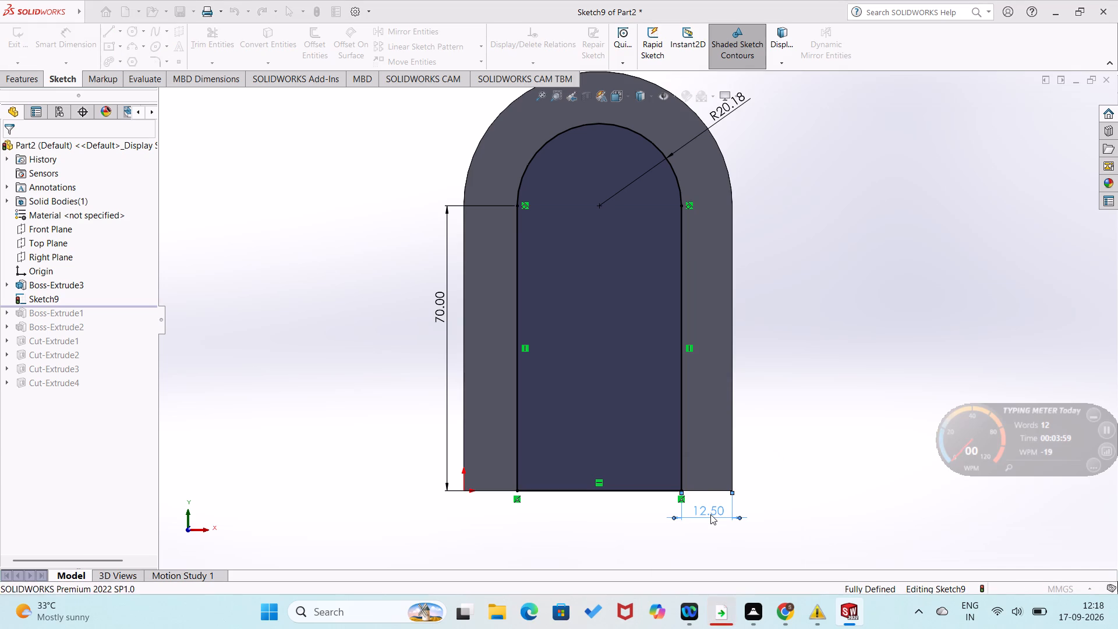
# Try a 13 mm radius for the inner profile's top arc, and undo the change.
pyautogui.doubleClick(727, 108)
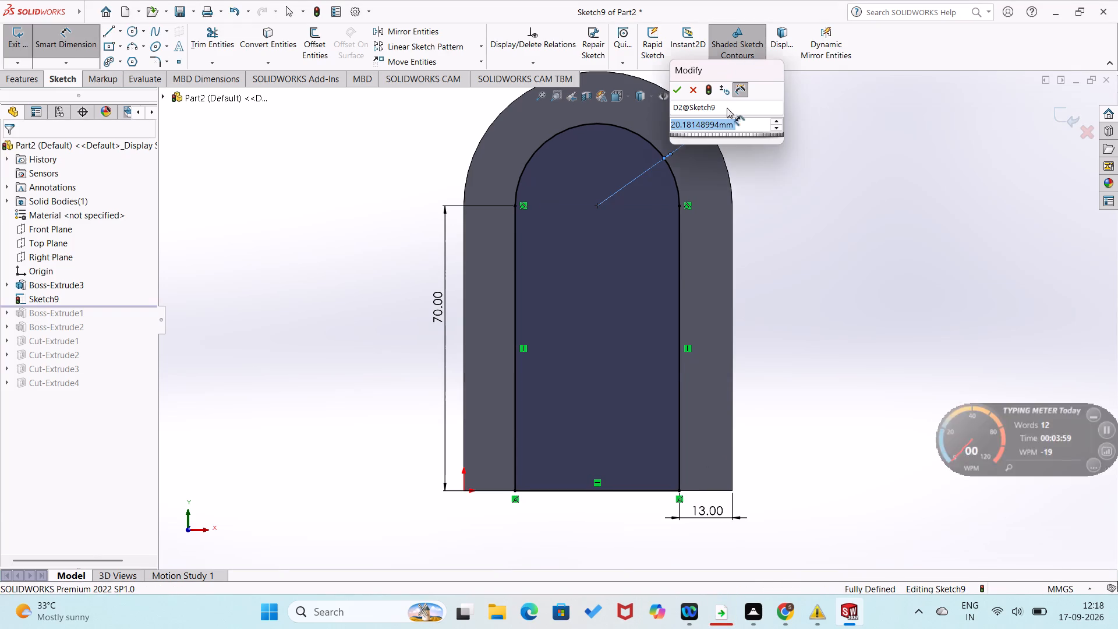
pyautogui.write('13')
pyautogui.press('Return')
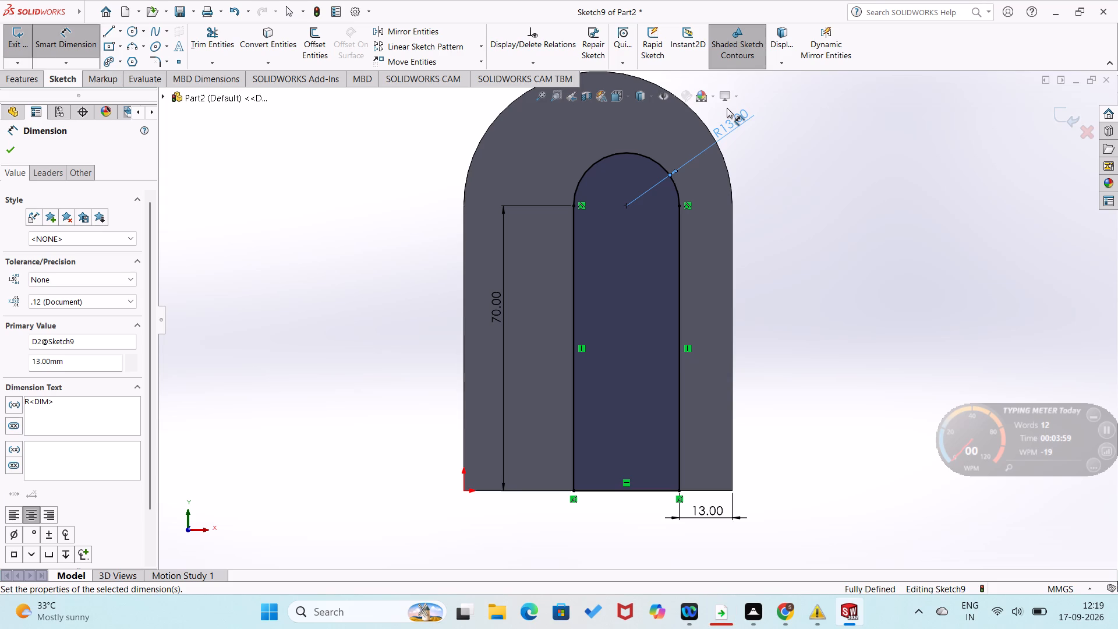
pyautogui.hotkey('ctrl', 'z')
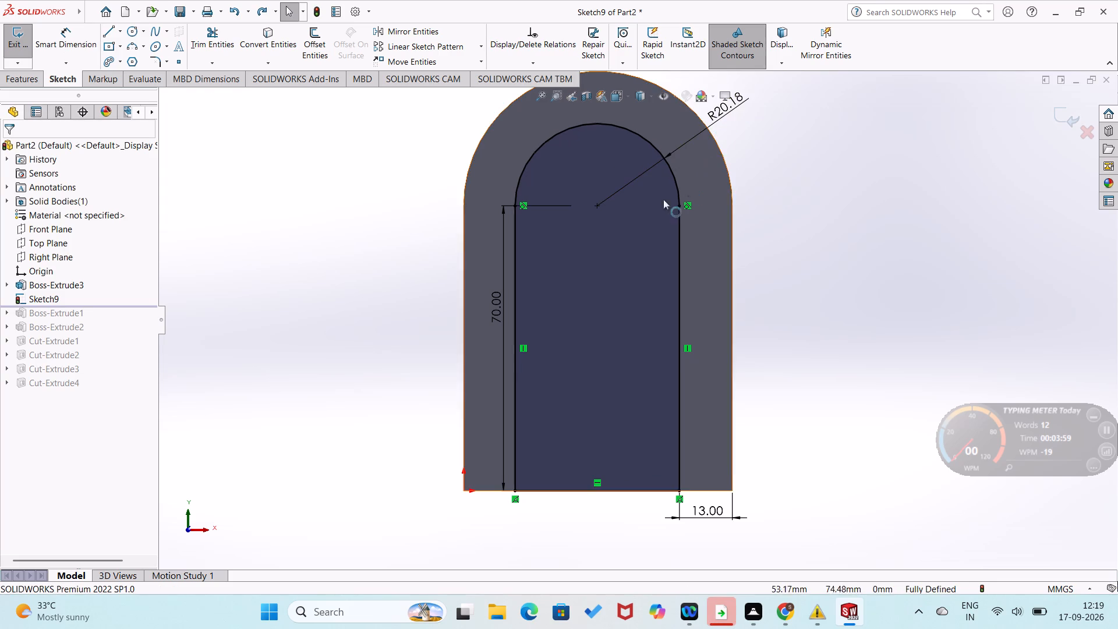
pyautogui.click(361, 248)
# Check the gap between the block's left edge and the inner profile's left side again, without placing a dimension.
pyautogui.moveTo(375, 387); pyautogui.dragTo(353, 132, button='right')
pyautogui.click(461, 358)
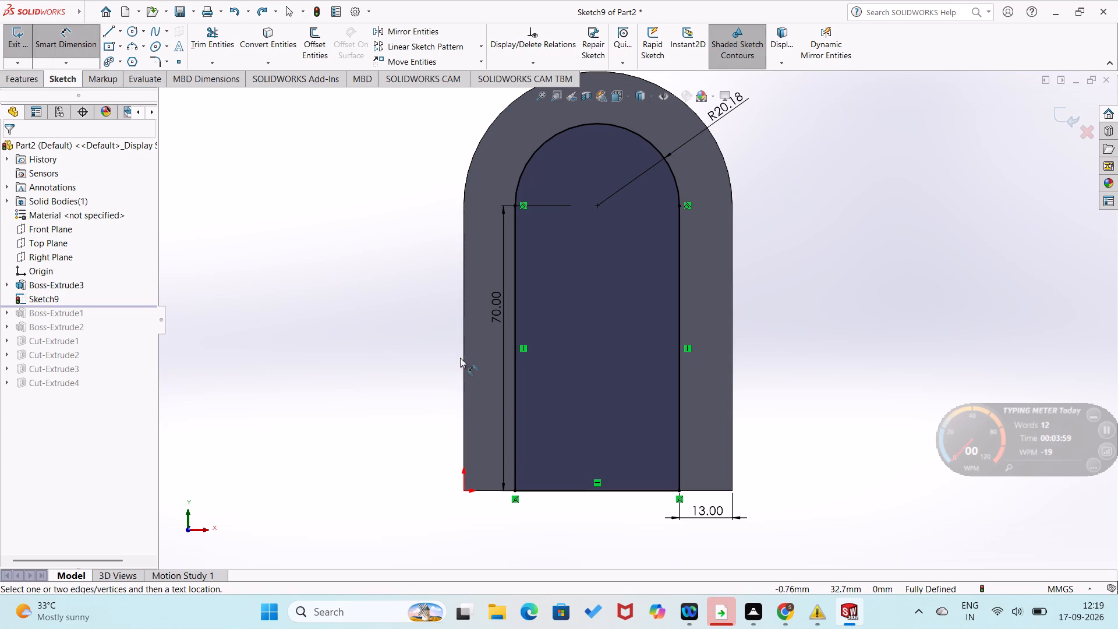
pyautogui.click(462, 363)
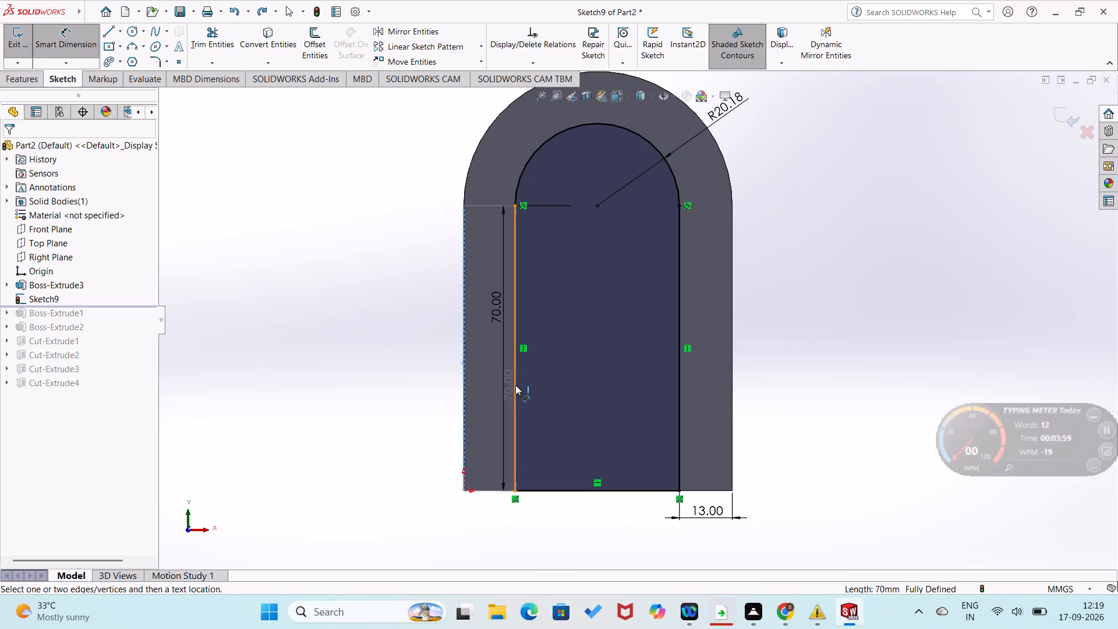
pyautogui.click(515, 385)
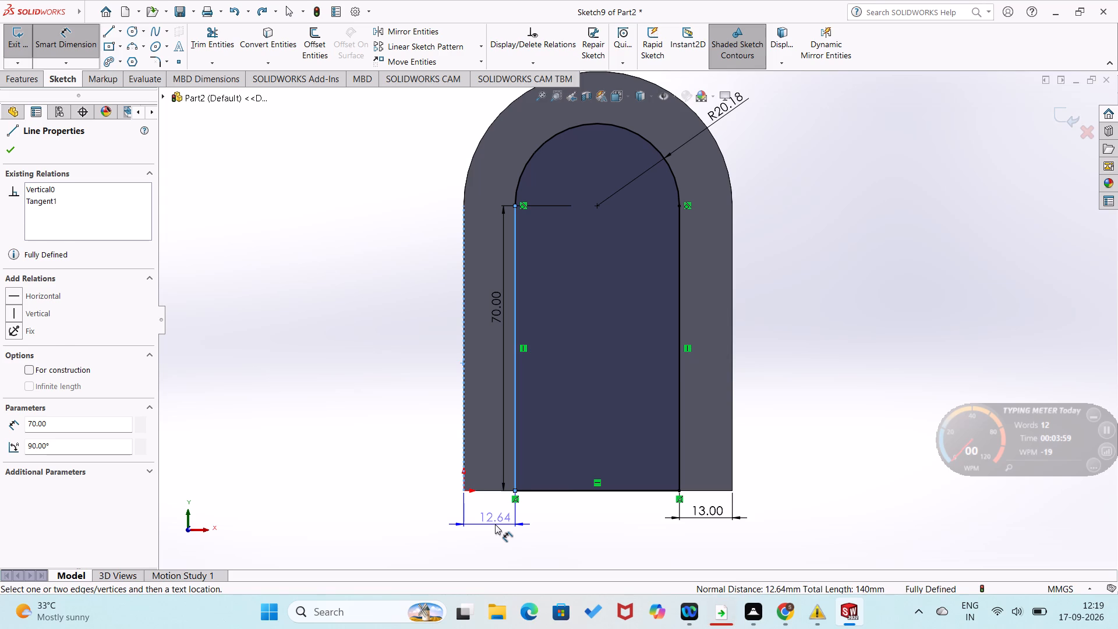
pyautogui.press('Escape')
pyautogui.press('Escape')
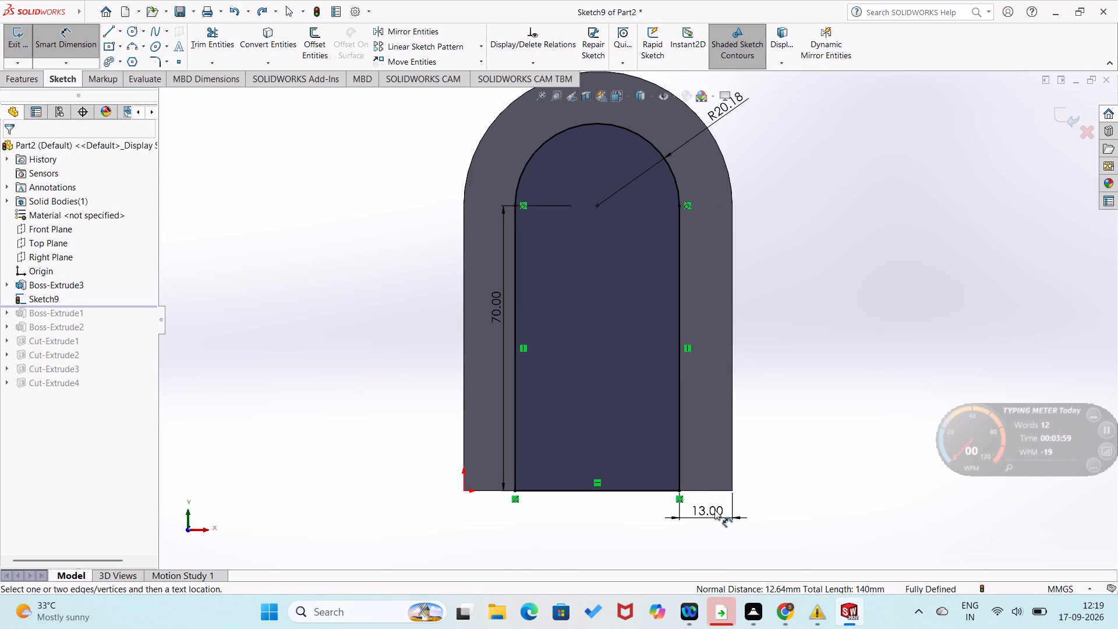
# Set the gap on the inner profile's right side to 12.8 mm.
pyautogui.doubleClick(714, 510)
pyautogui.write('12.8')
pyautogui.press('Return')
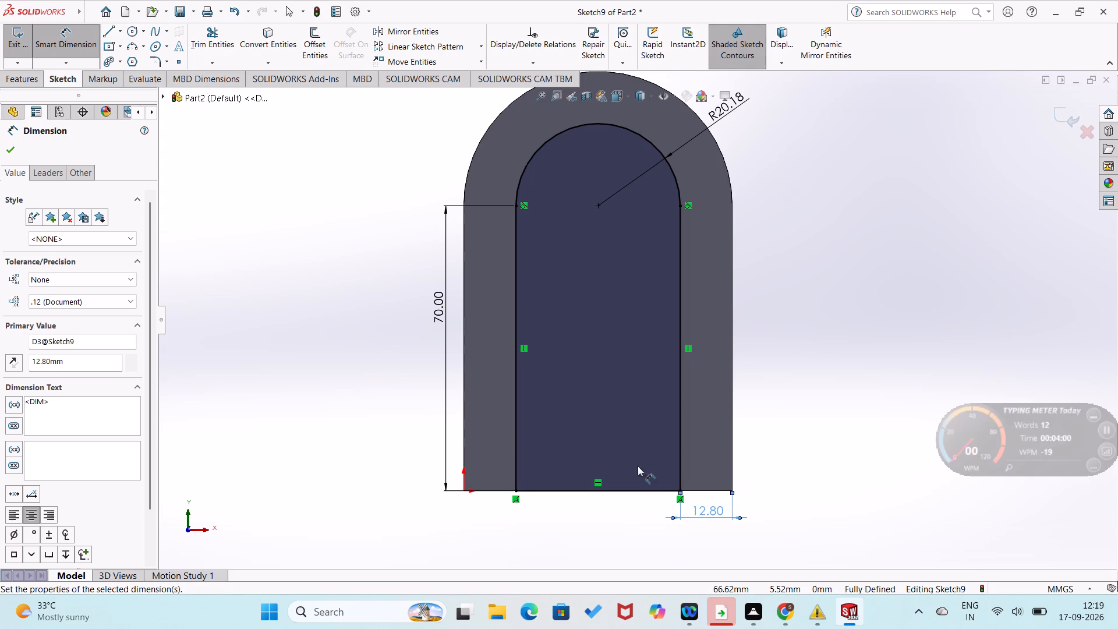
pyautogui.click(409, 391)
# Delete the radius dimension from the inner profile's top arc.
pyautogui.click(735, 102)
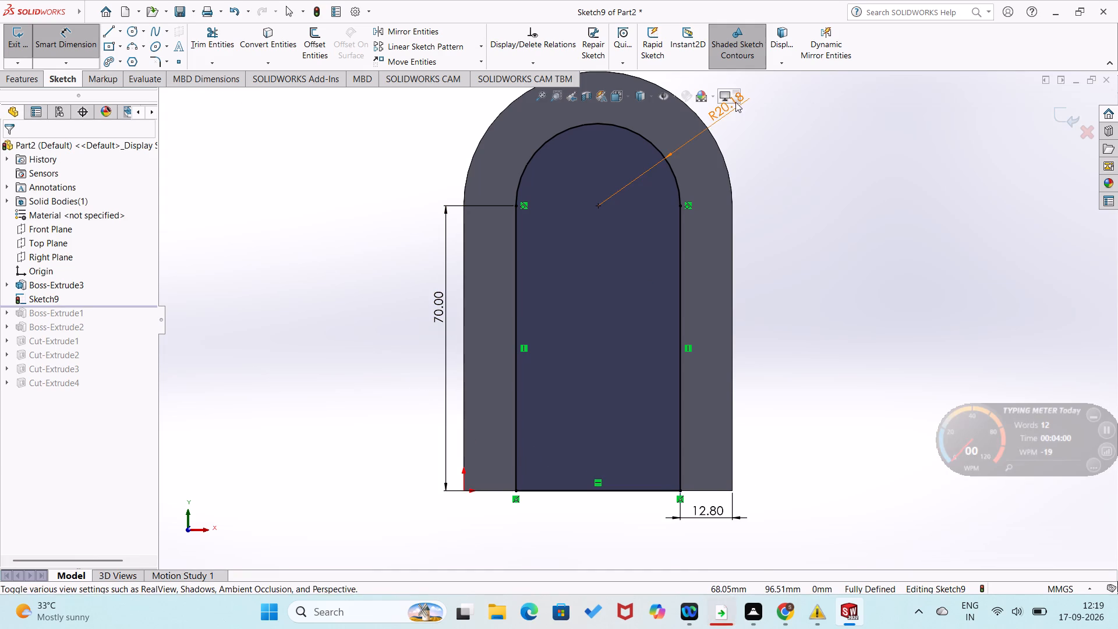
pyautogui.click(754, 187)
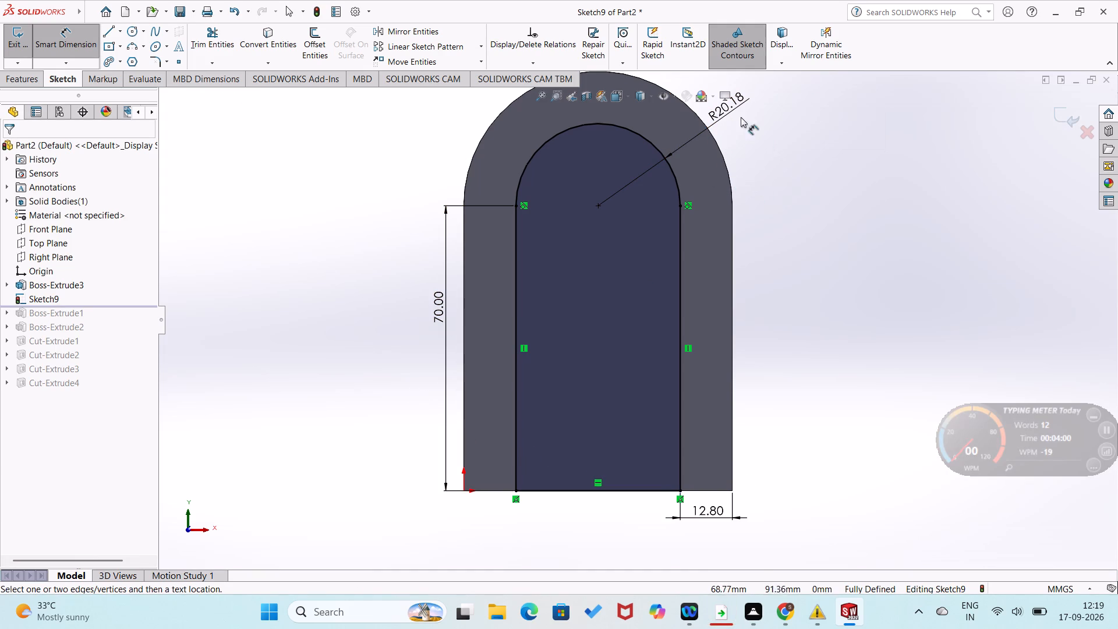
pyautogui.click(724, 111)
pyautogui.press('Delete')
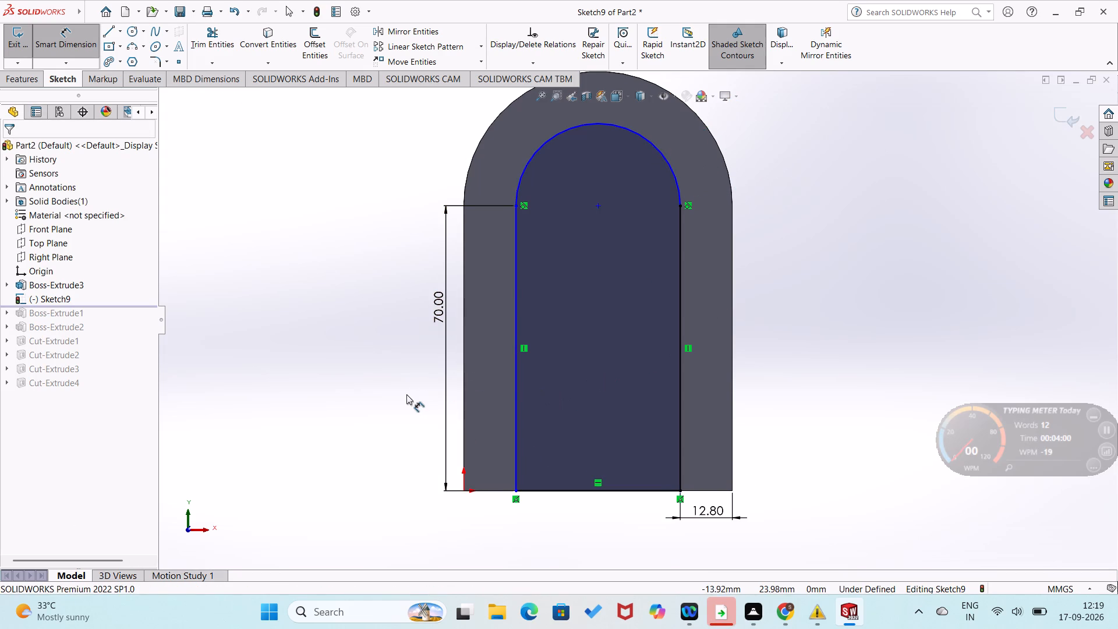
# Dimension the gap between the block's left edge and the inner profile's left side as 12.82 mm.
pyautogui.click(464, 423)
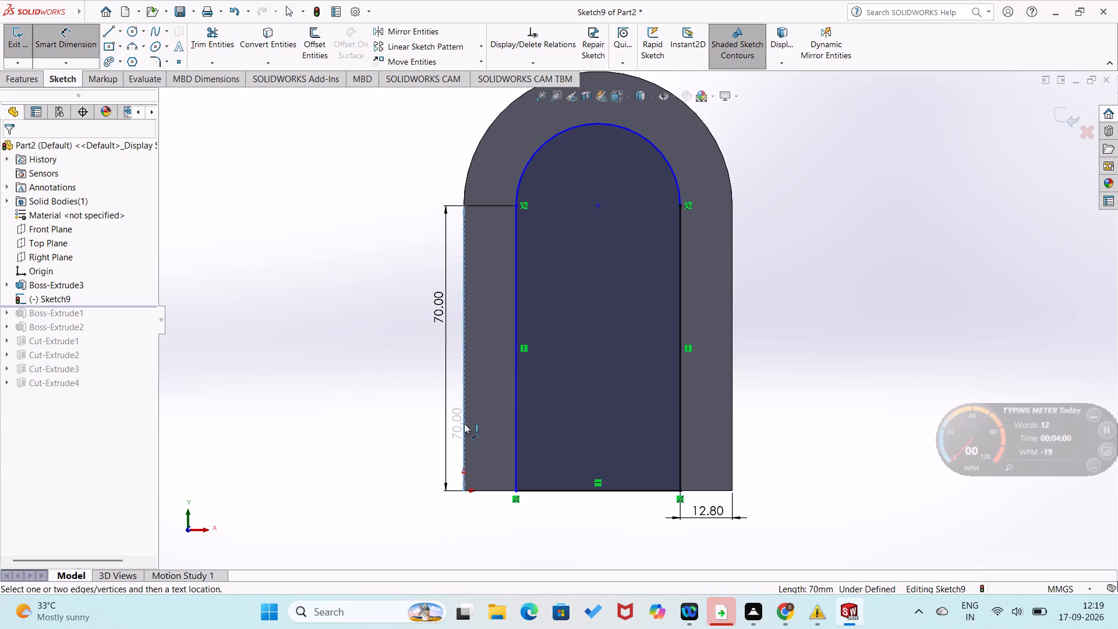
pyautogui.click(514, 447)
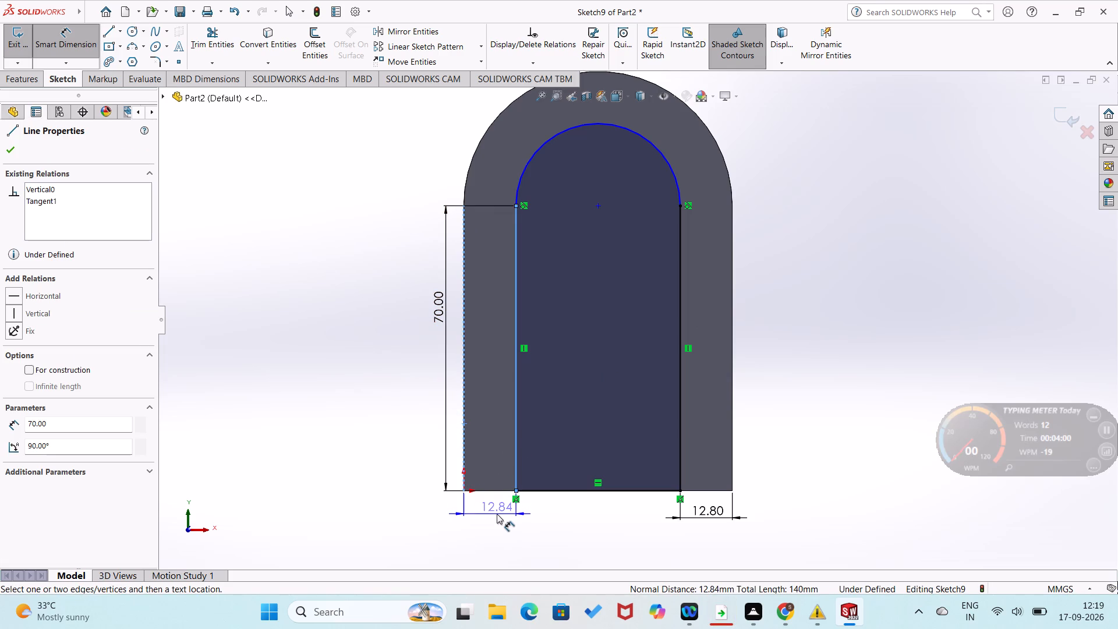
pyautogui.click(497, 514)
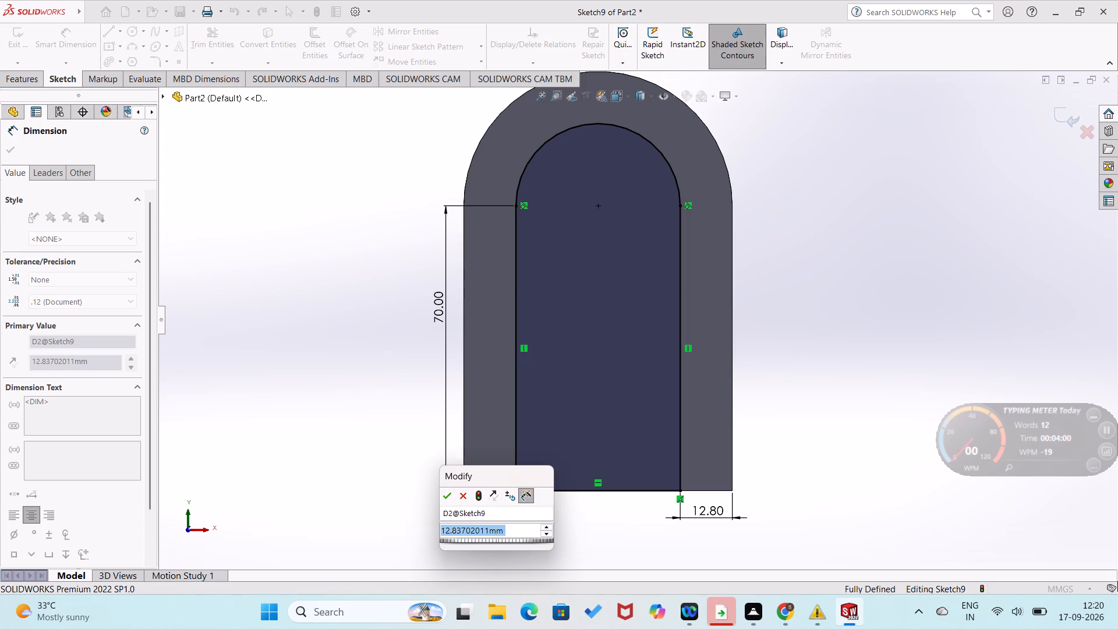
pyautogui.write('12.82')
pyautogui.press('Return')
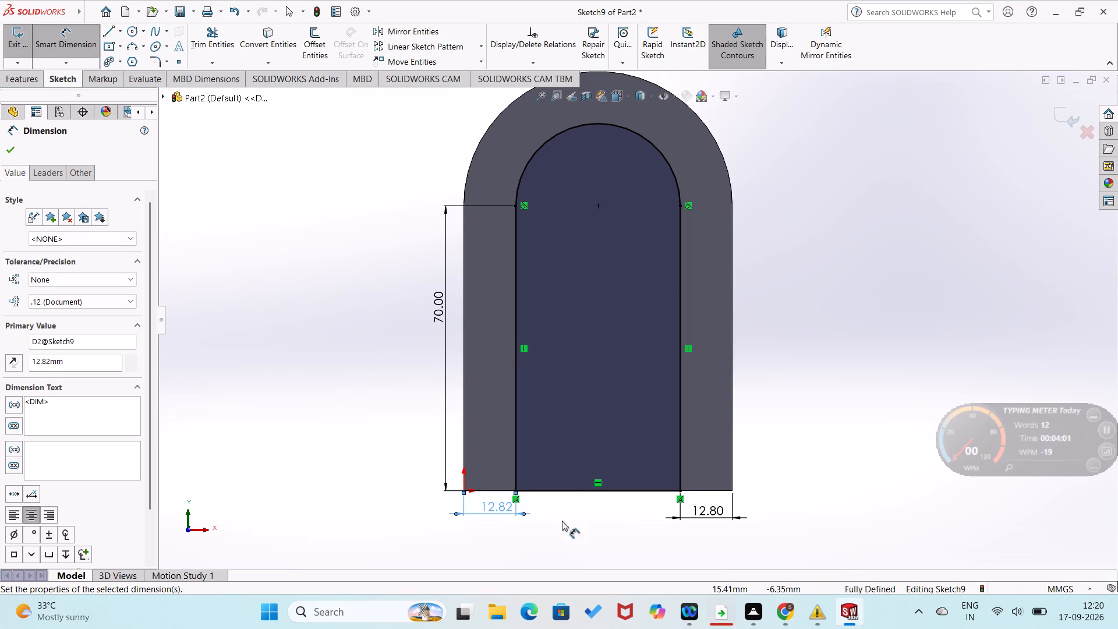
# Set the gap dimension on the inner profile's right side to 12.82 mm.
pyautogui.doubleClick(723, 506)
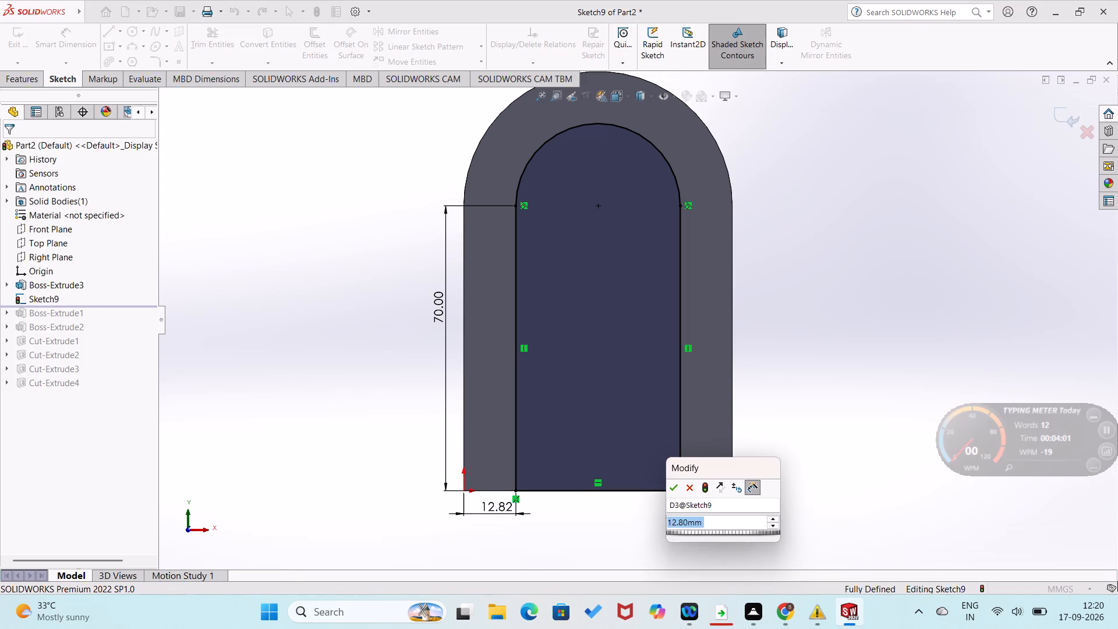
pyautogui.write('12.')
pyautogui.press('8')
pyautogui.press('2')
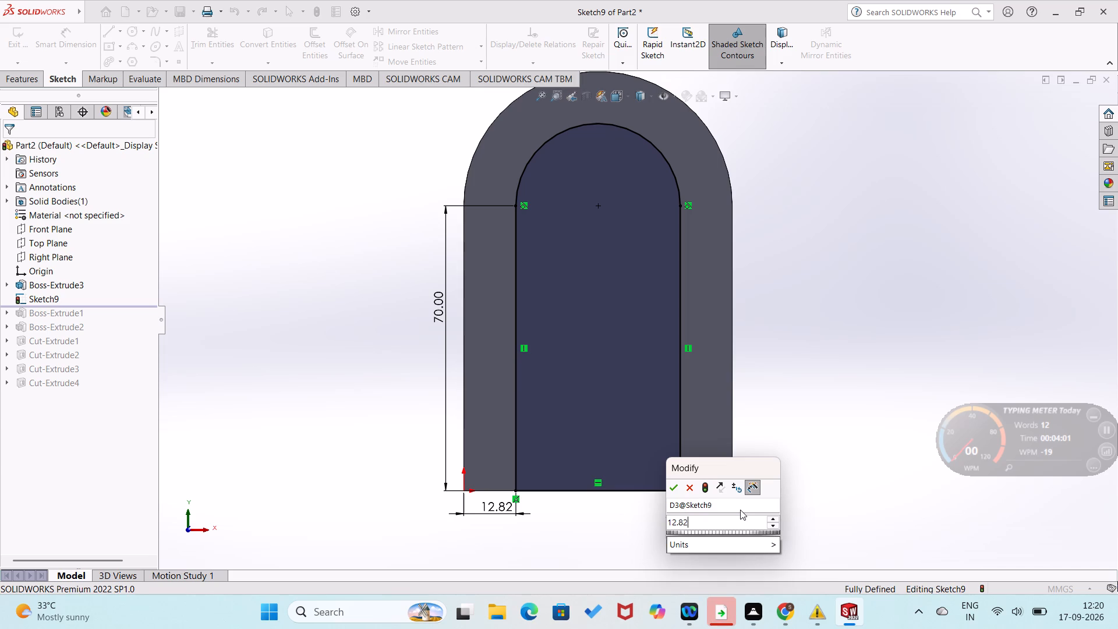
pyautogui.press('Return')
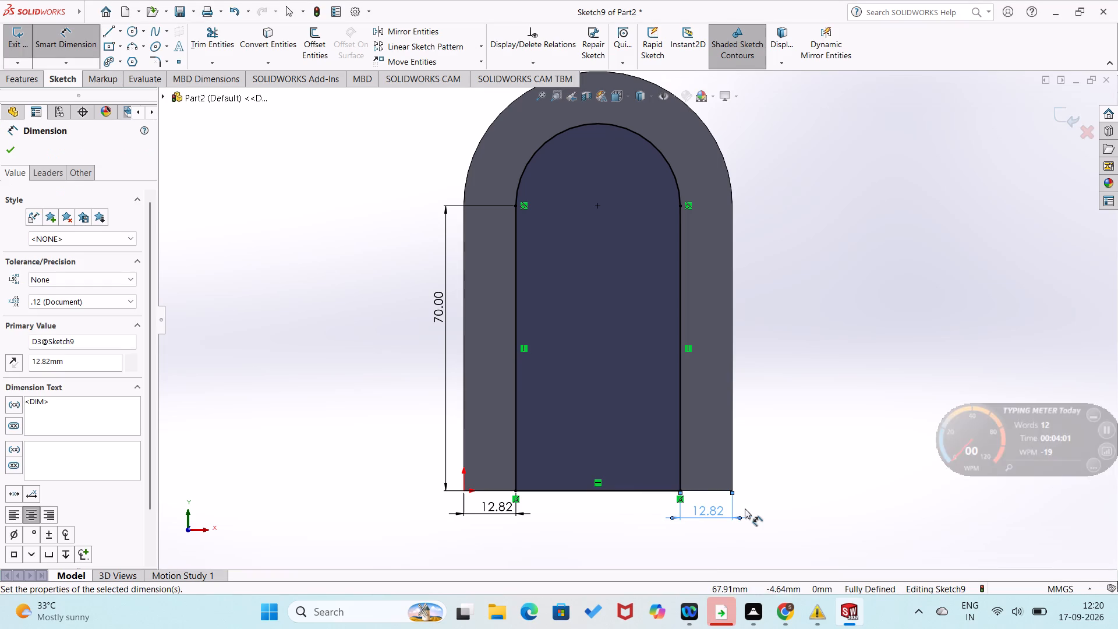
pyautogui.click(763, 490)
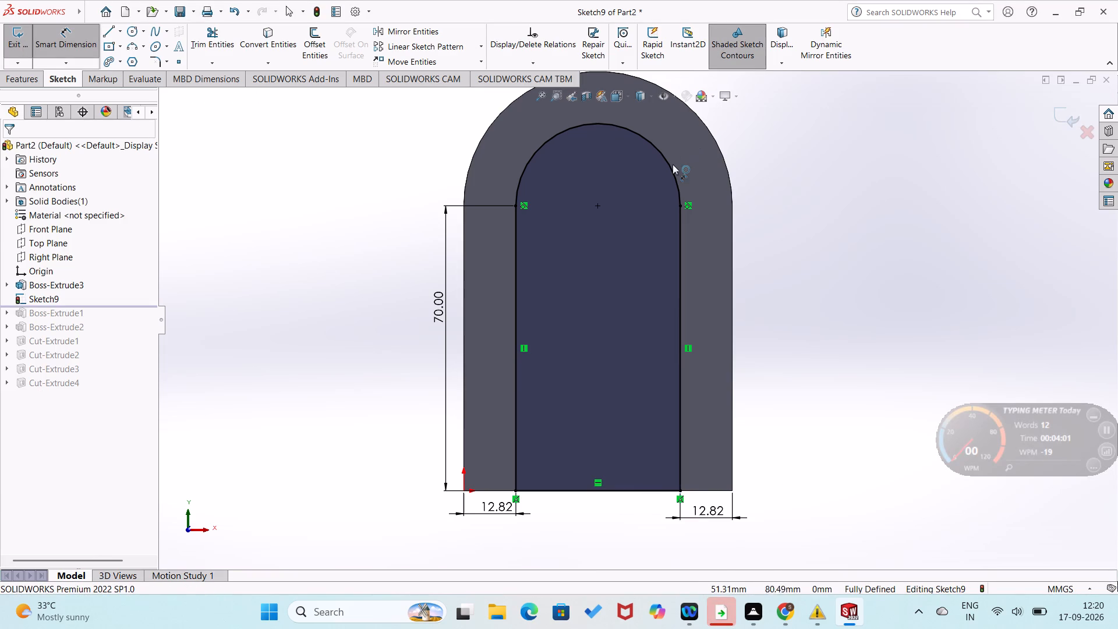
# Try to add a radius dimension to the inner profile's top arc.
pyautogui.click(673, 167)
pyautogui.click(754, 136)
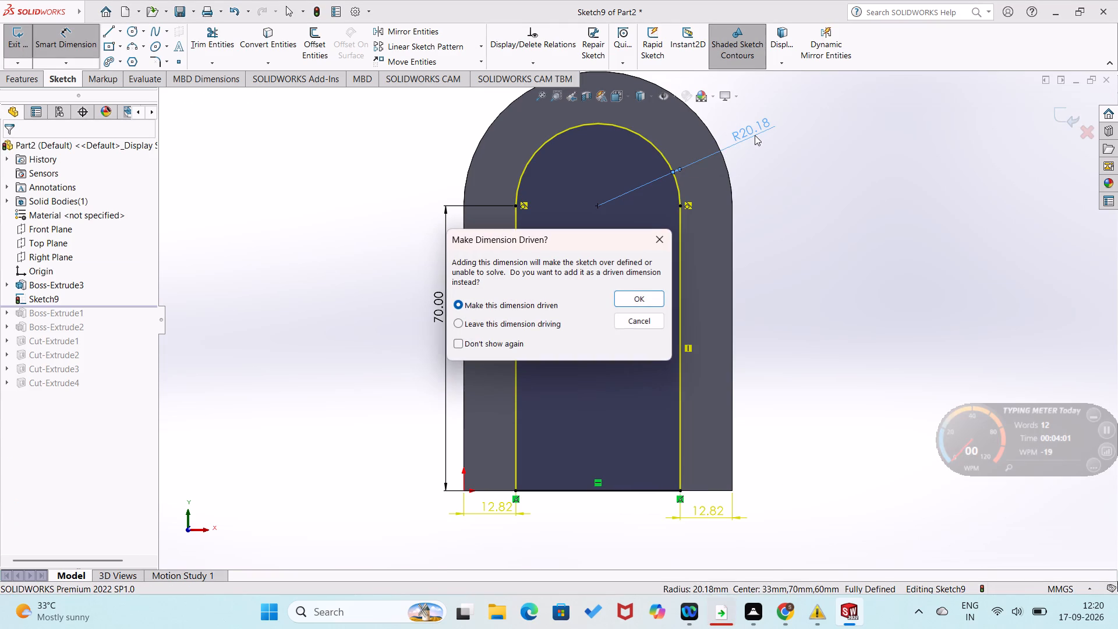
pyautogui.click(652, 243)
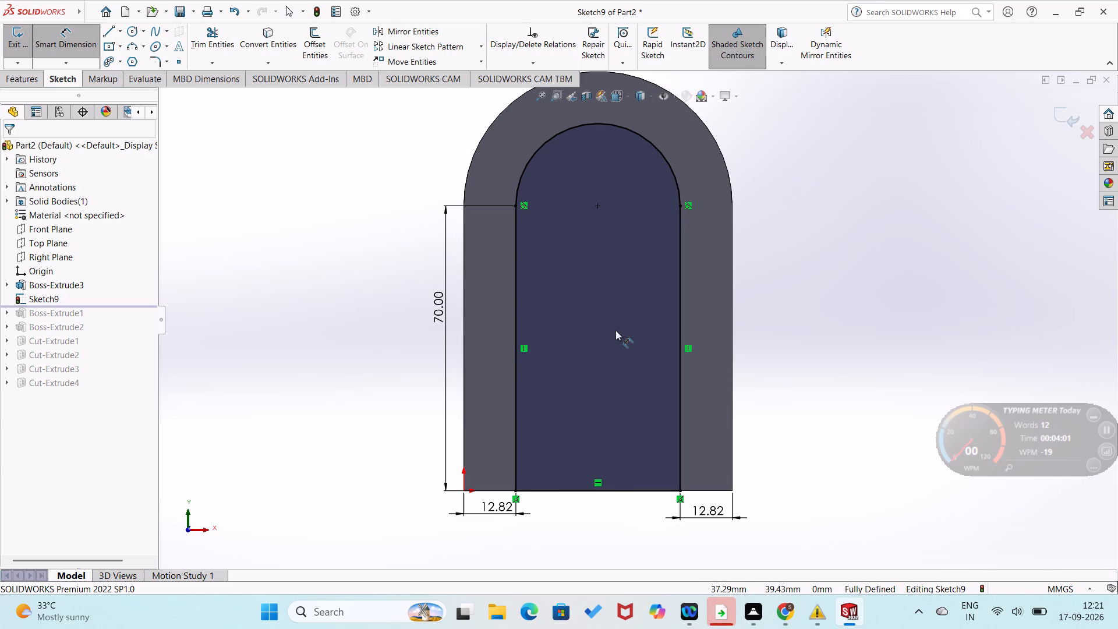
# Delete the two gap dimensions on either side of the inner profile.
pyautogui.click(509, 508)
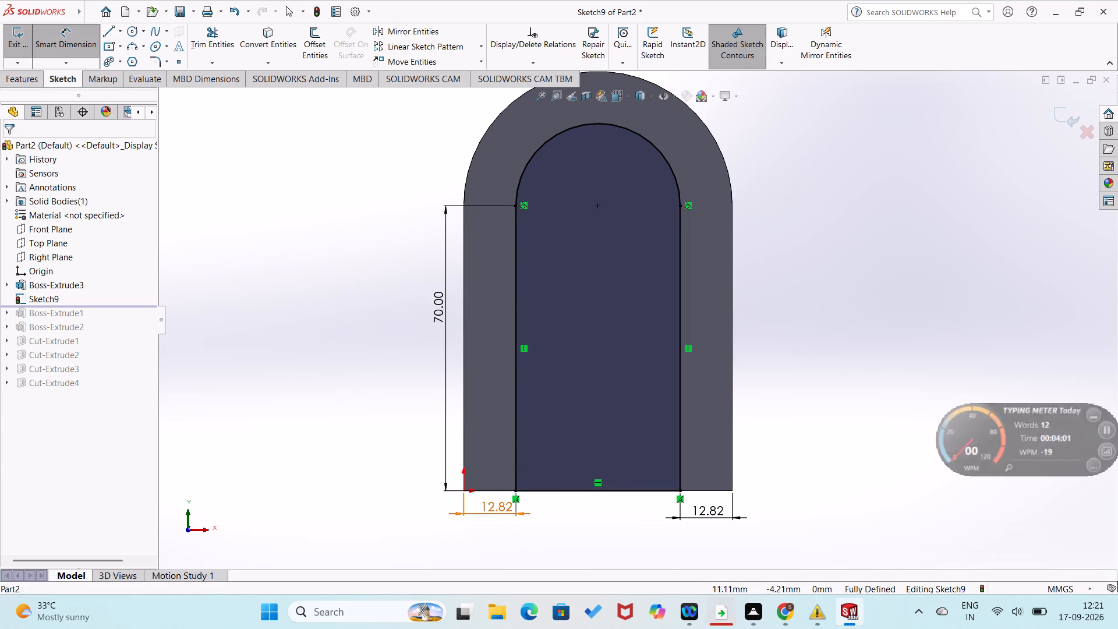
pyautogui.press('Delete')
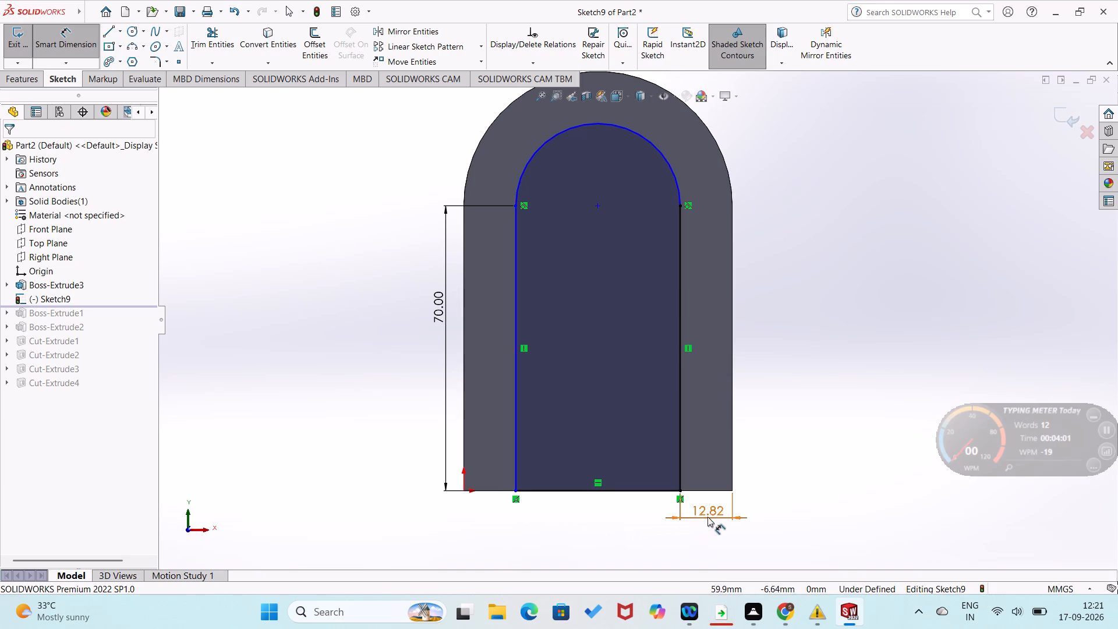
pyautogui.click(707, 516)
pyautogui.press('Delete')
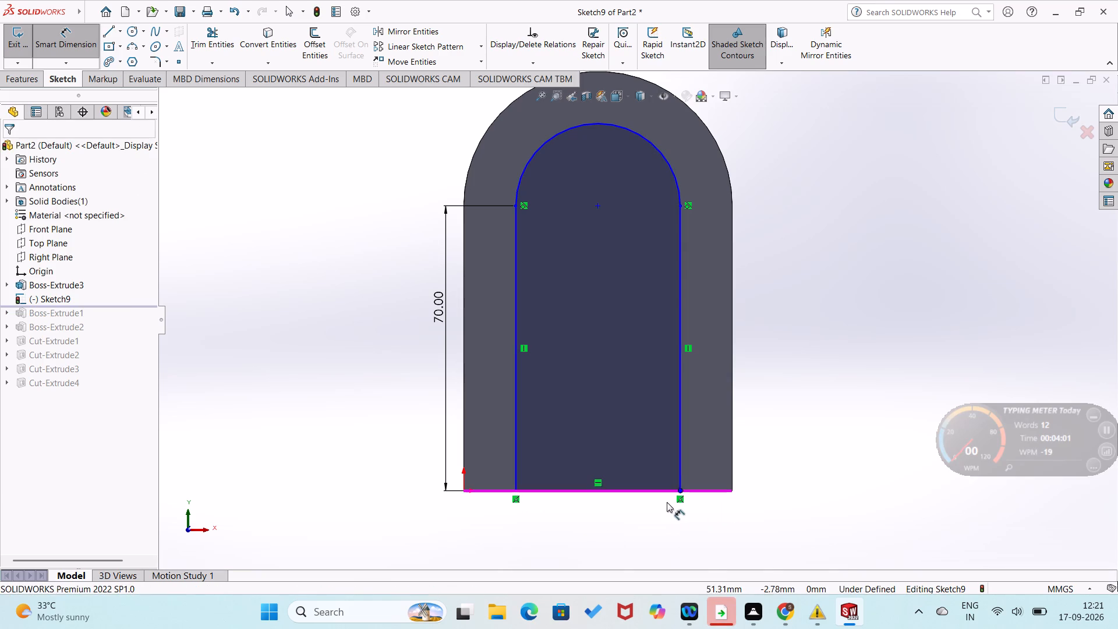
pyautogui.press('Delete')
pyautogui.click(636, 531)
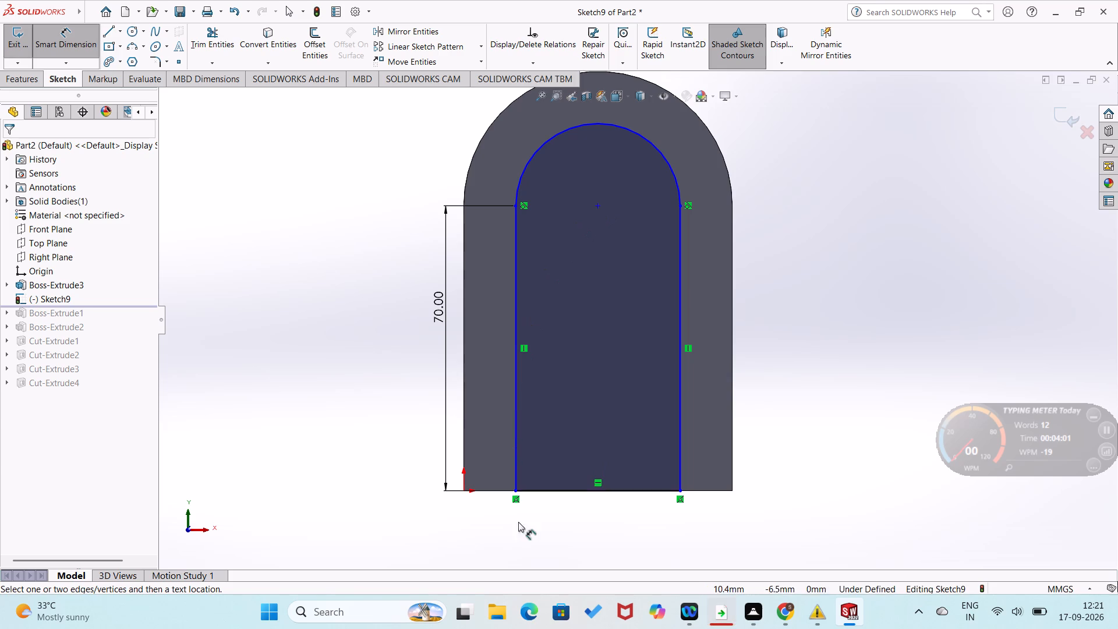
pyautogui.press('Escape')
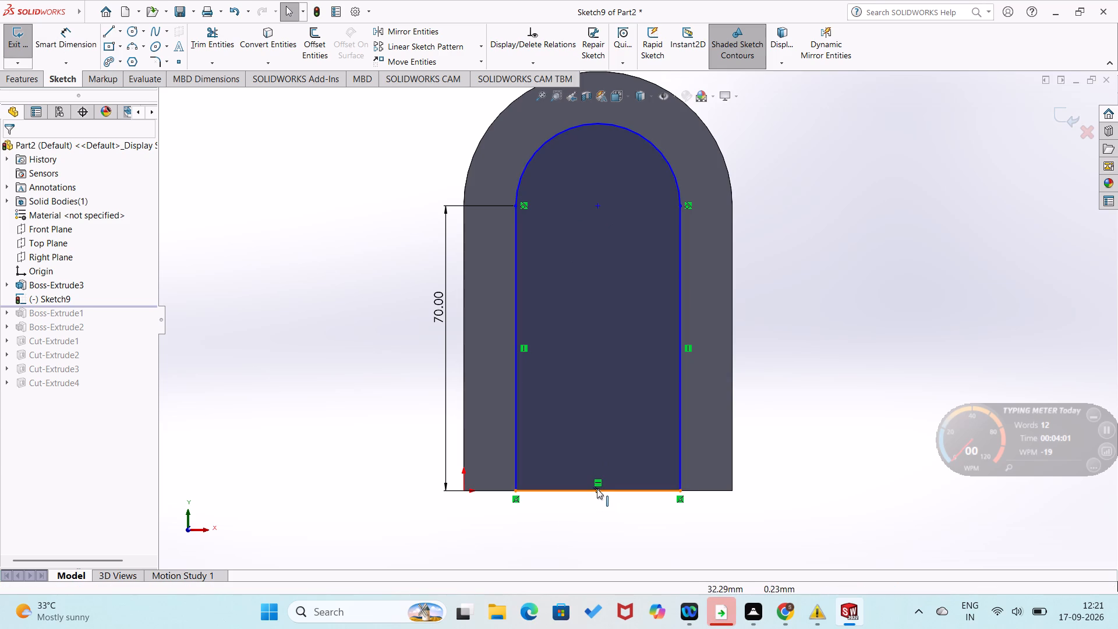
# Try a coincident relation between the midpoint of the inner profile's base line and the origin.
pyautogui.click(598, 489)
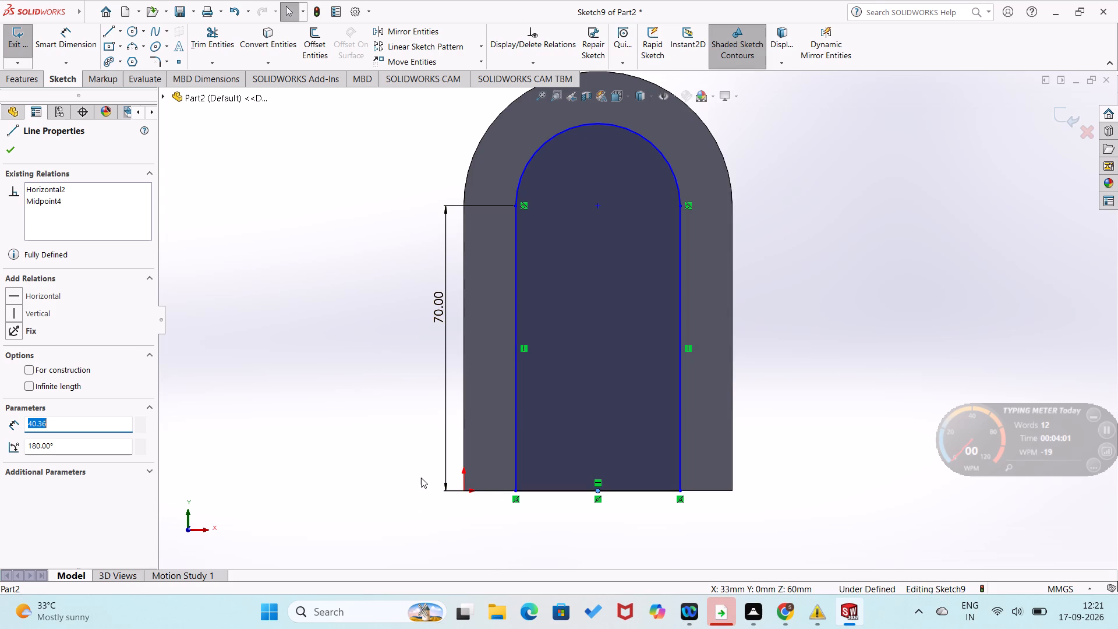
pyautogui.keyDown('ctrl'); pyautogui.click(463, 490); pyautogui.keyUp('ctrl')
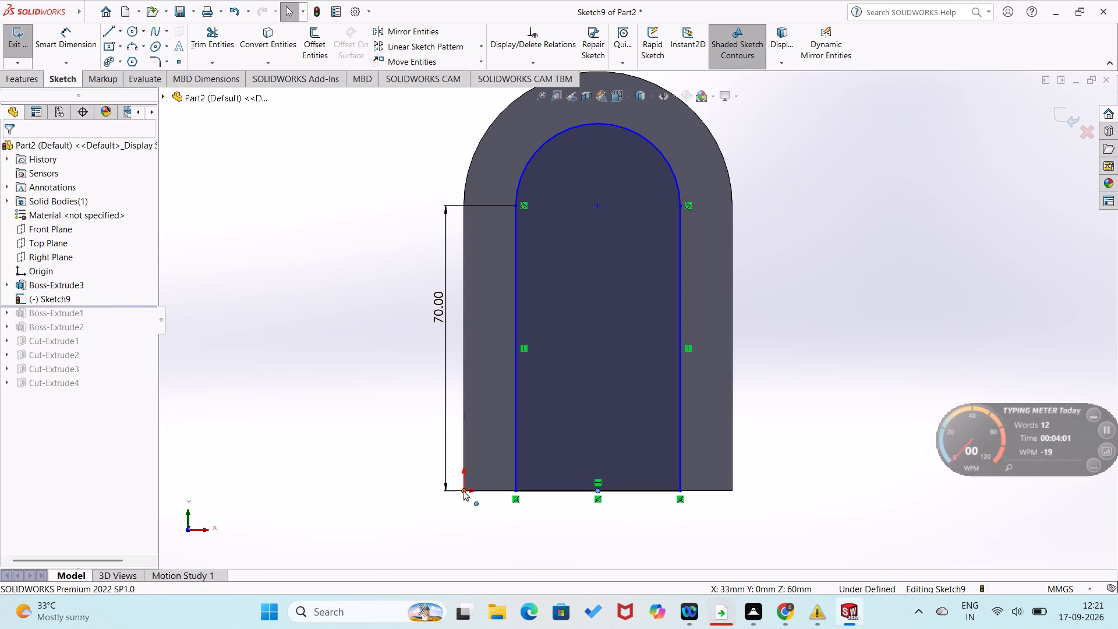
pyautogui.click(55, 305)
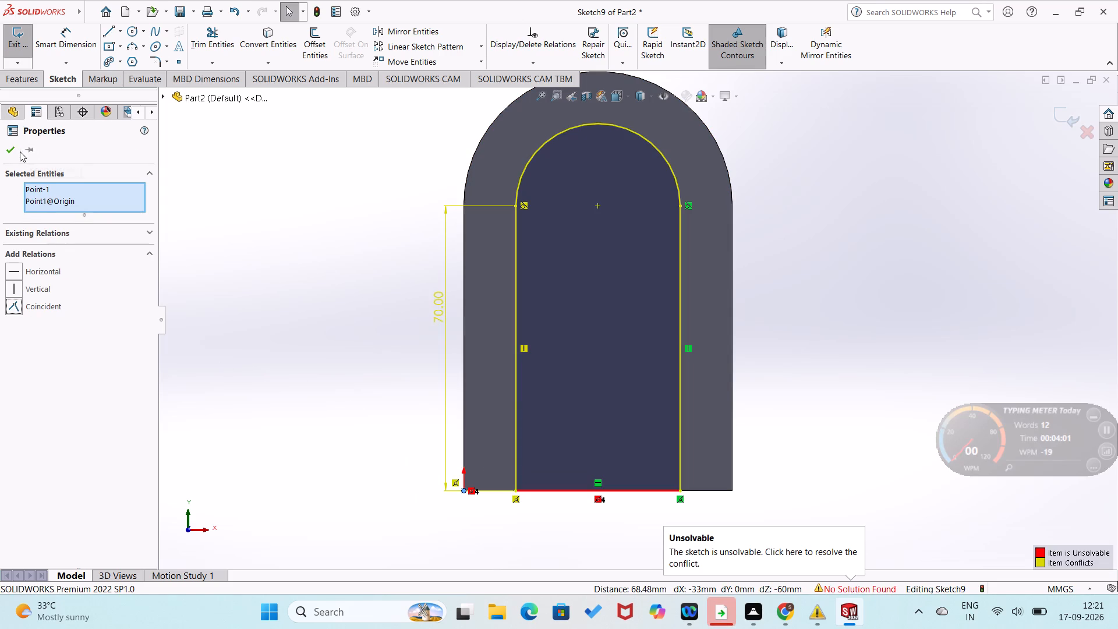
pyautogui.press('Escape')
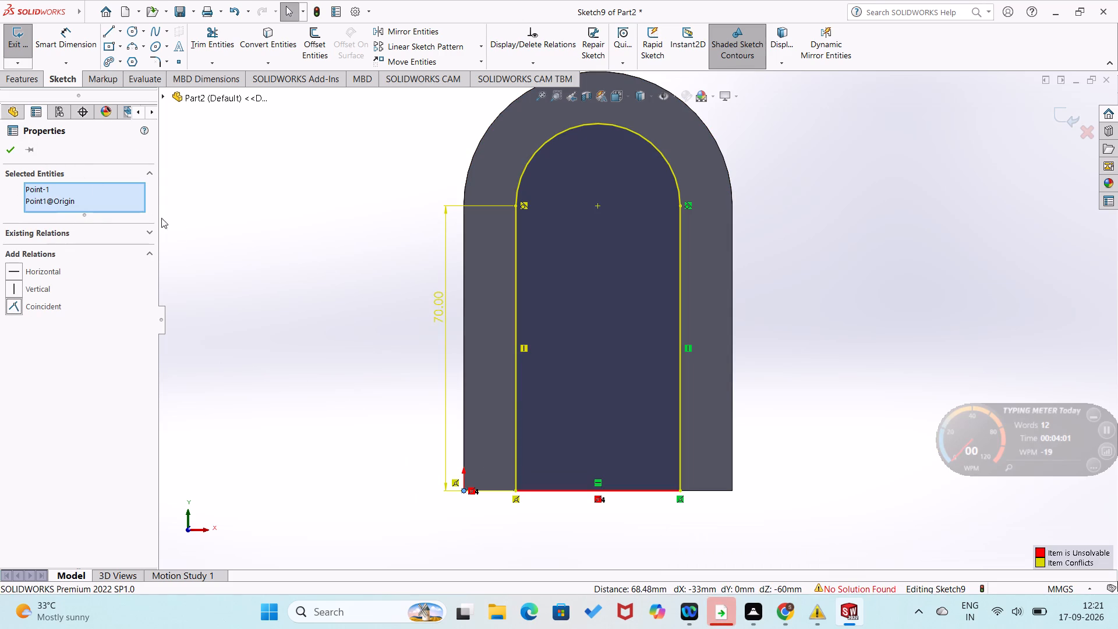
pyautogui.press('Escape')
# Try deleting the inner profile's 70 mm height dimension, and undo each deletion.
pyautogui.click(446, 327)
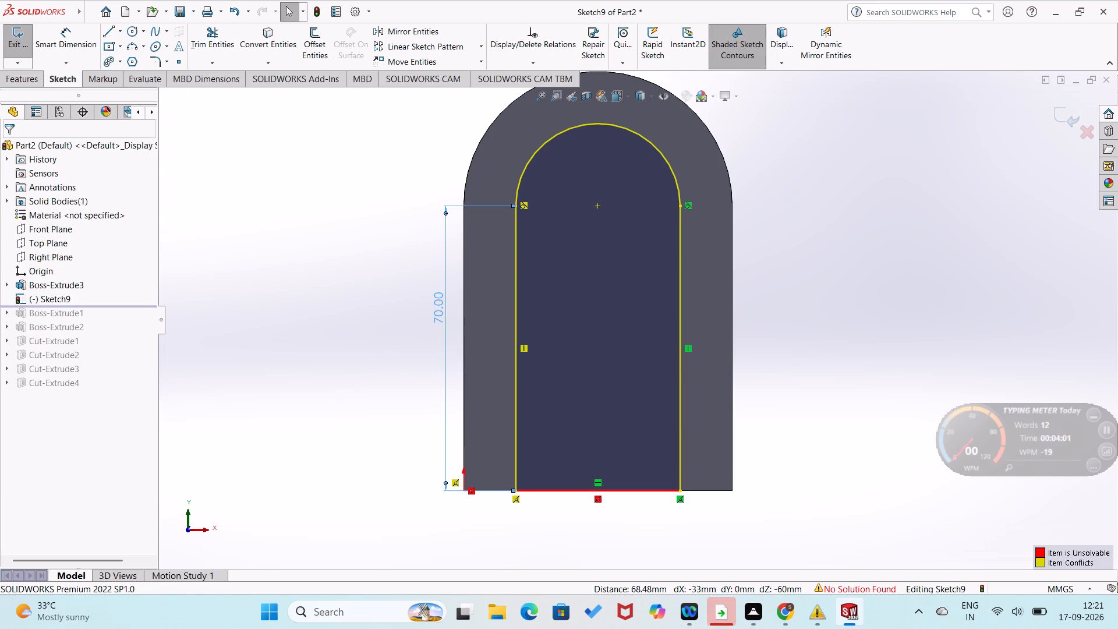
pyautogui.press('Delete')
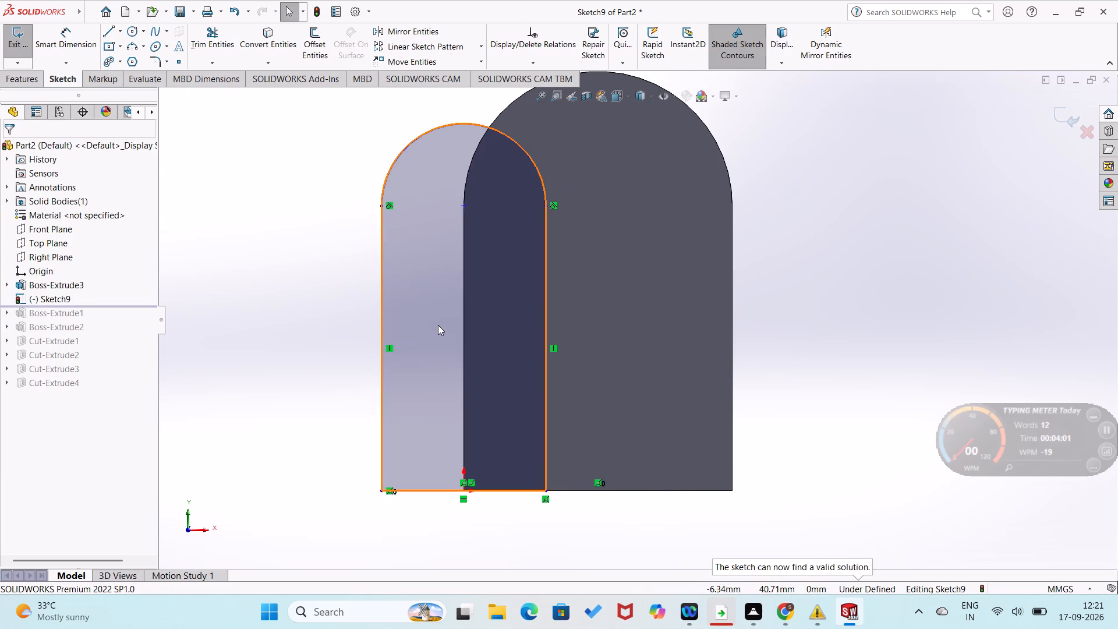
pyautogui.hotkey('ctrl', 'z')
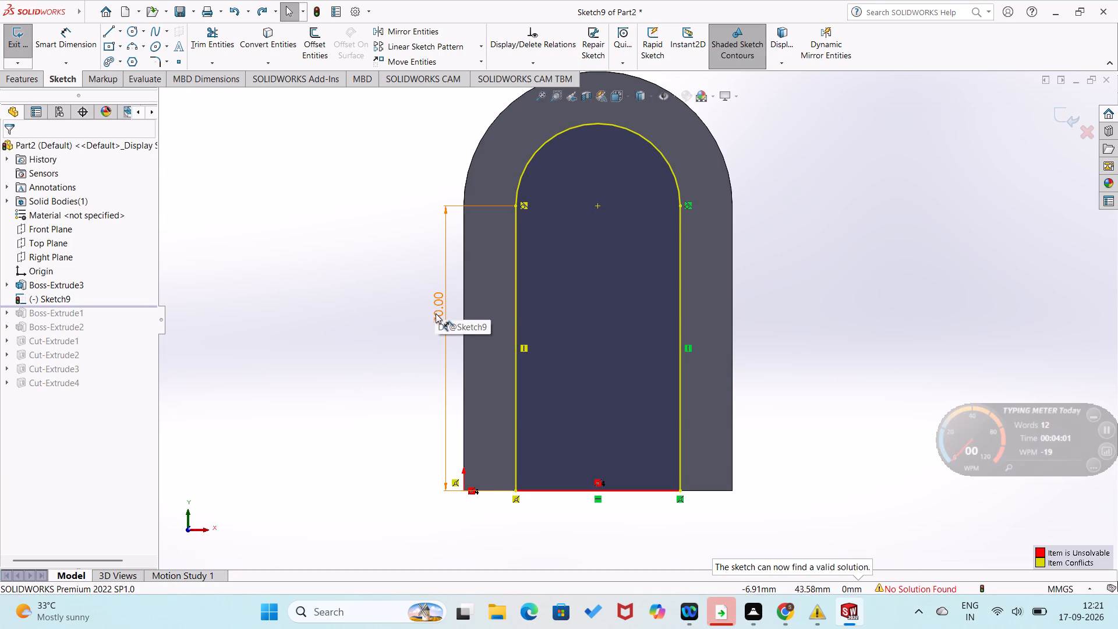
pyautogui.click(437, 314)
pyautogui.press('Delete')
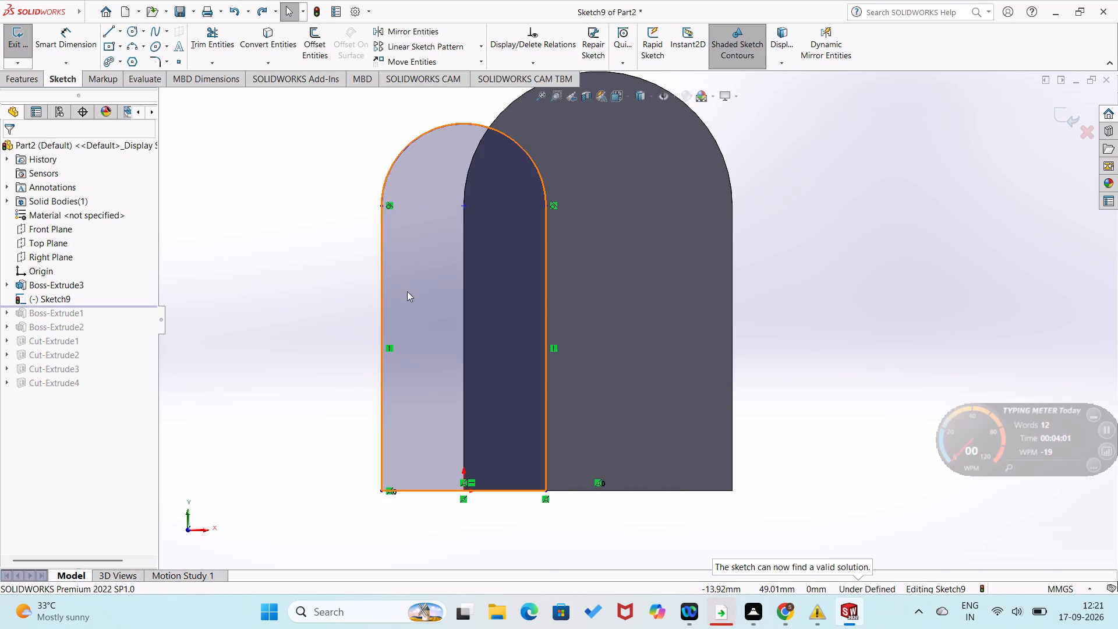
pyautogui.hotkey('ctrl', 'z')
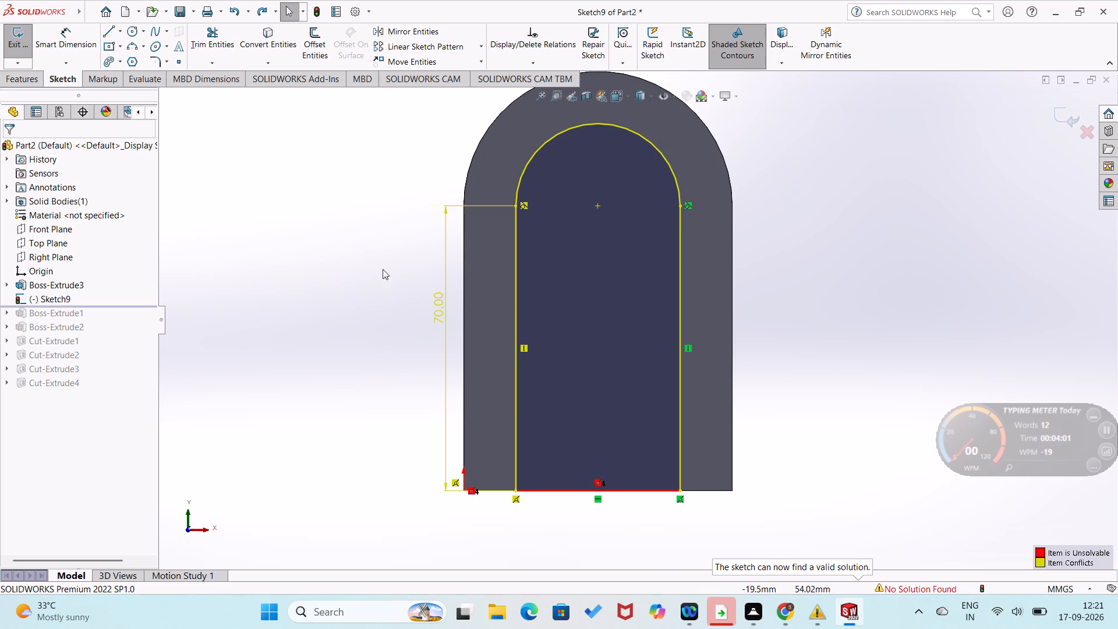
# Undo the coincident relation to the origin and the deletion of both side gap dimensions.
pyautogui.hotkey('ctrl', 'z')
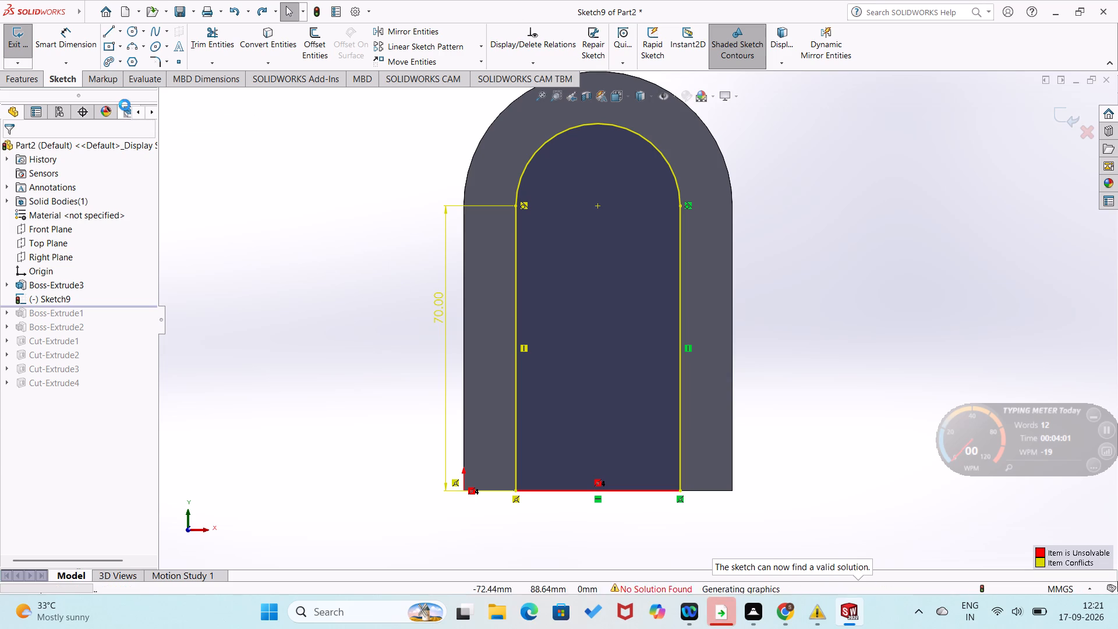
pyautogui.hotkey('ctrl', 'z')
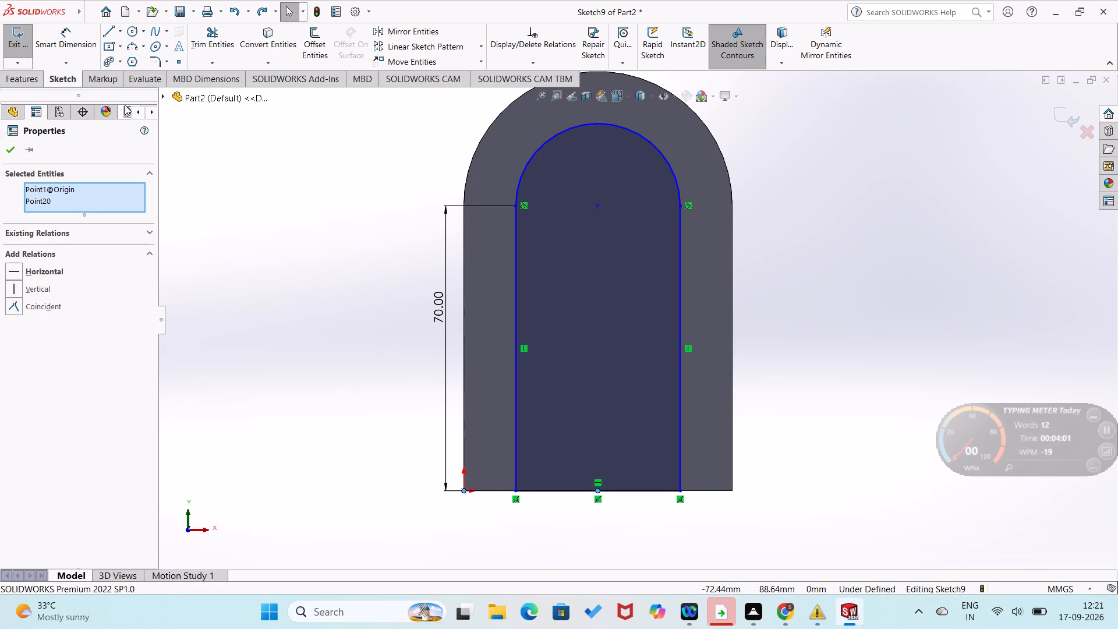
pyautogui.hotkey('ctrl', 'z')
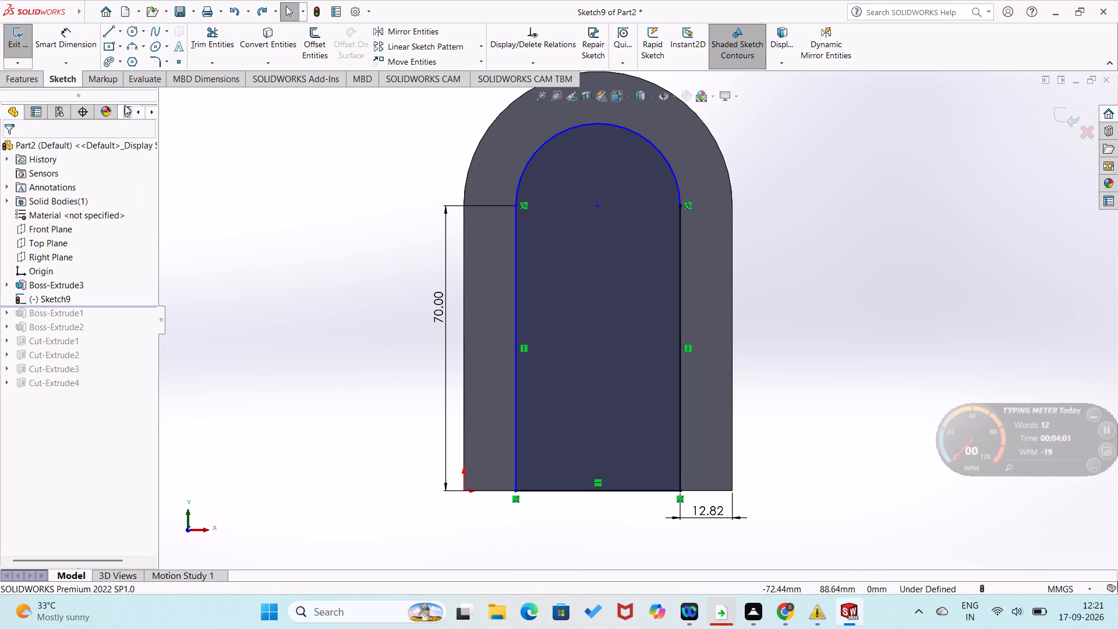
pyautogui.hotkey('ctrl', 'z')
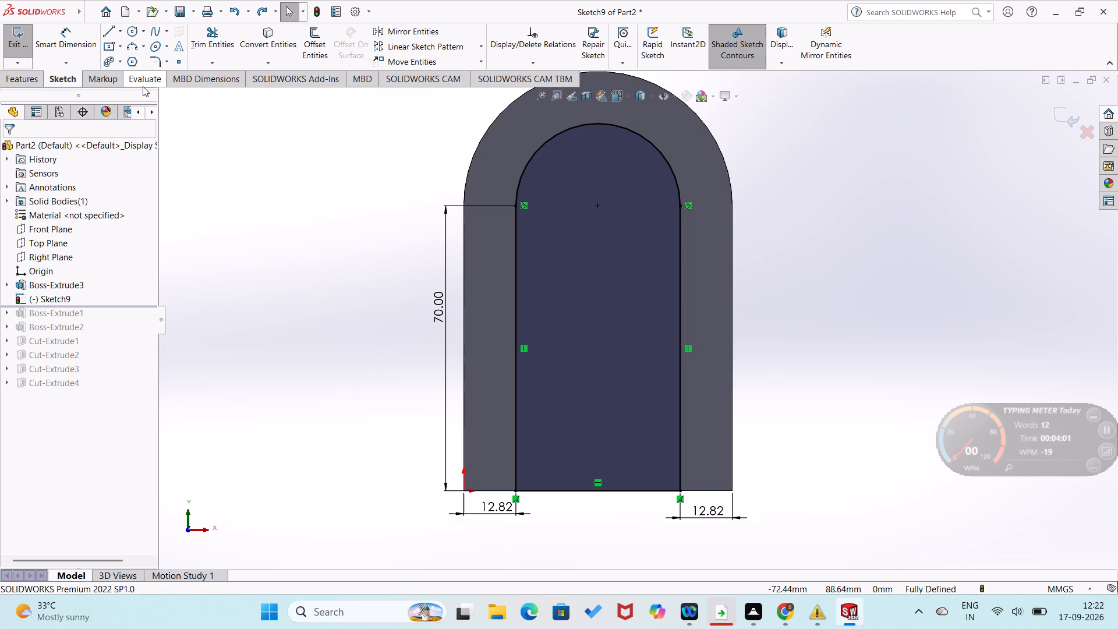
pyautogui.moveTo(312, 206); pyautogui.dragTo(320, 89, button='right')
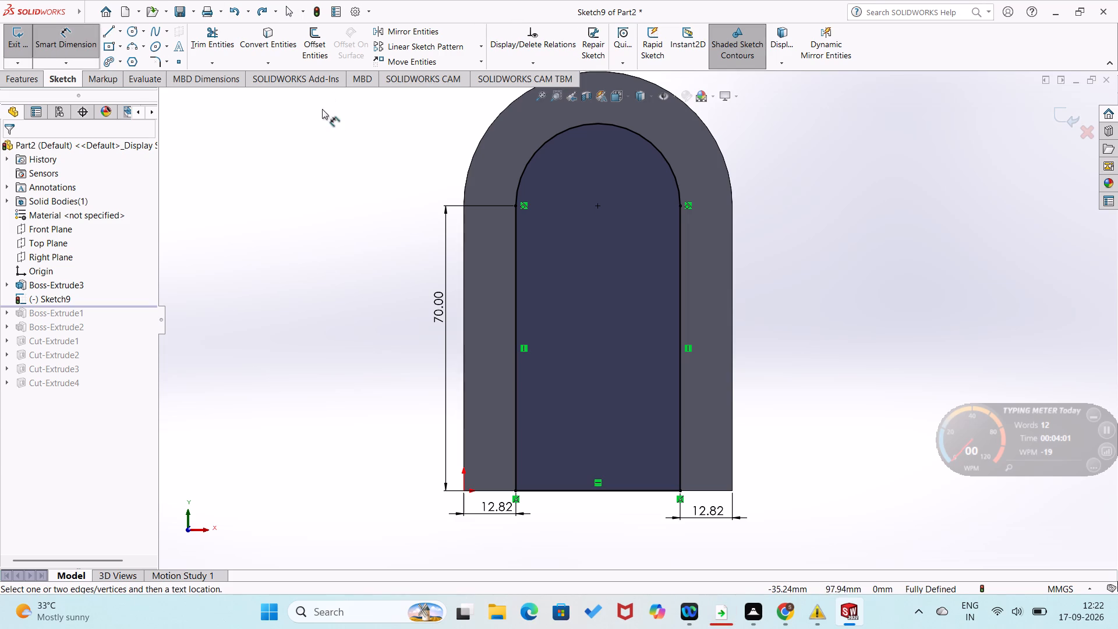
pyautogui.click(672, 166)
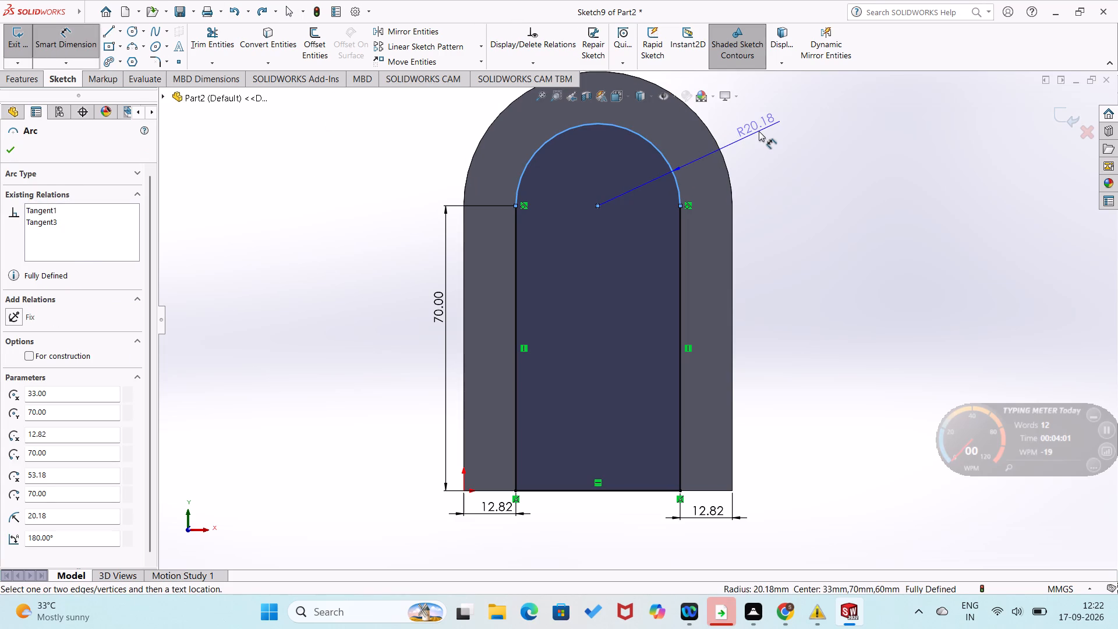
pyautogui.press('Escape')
# Delete the gap dimensions on both sides of the inner profile.
pyautogui.click(702, 511)
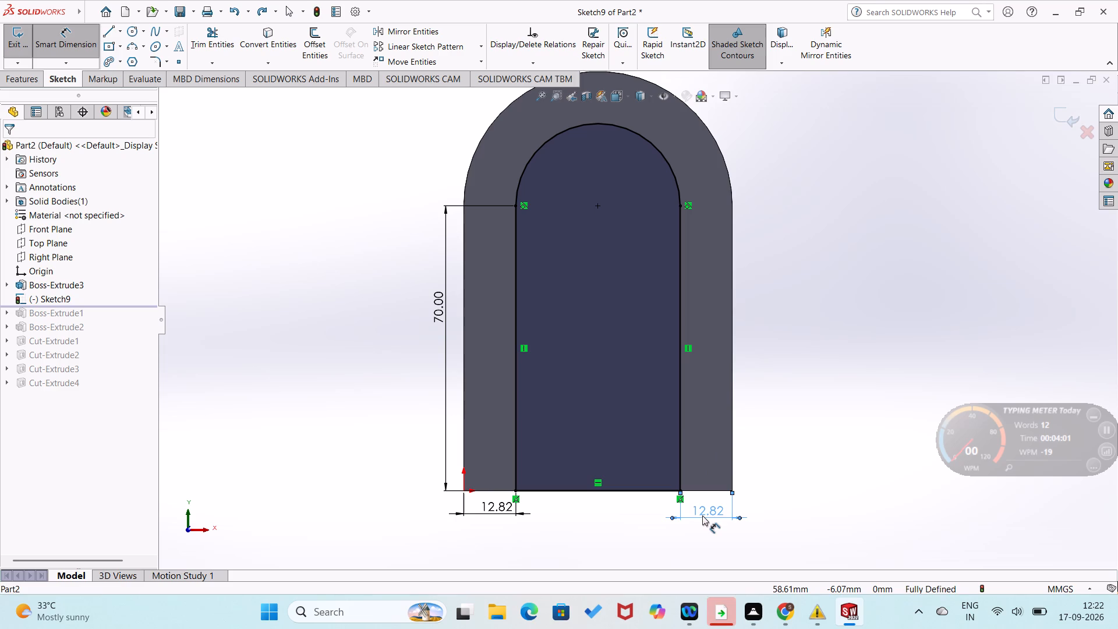
pyautogui.press('Delete')
pyautogui.click(504, 516)
pyautogui.press('Delete')
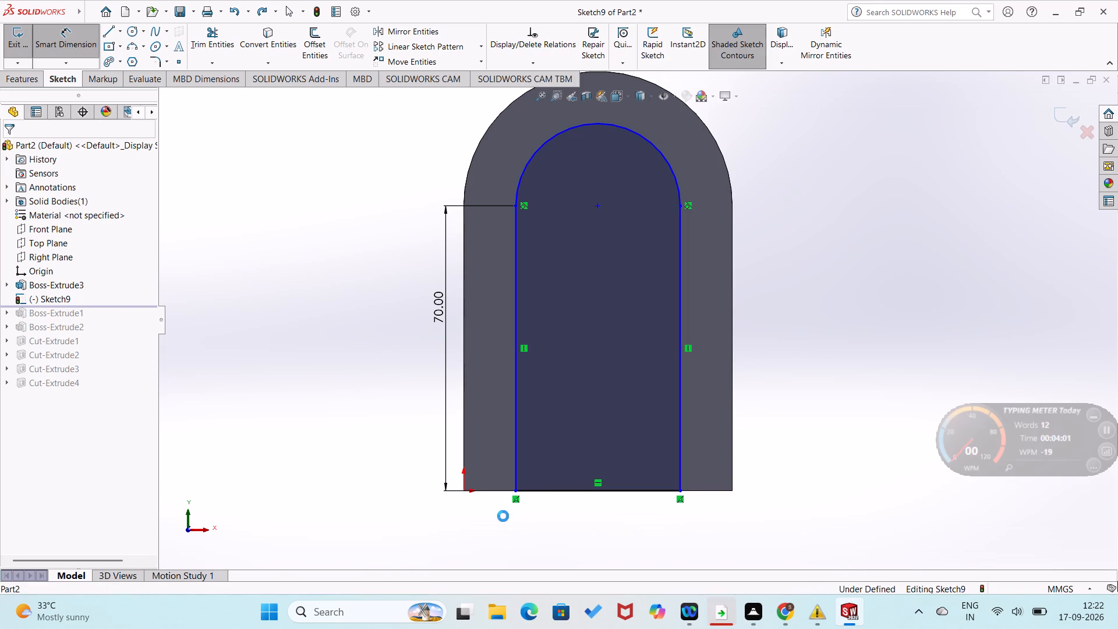
# Dimension the inner profile's top arc with a 13 mm radius.
pyautogui.click(671, 171)
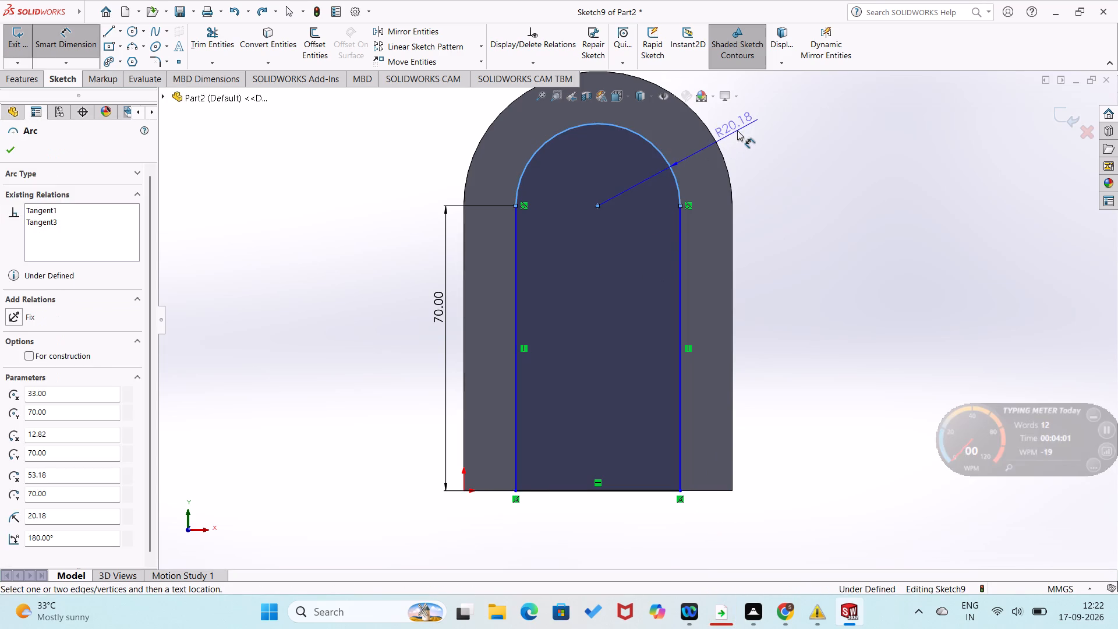
pyautogui.click(738, 130)
pyautogui.write('13')
pyautogui.press('Return')
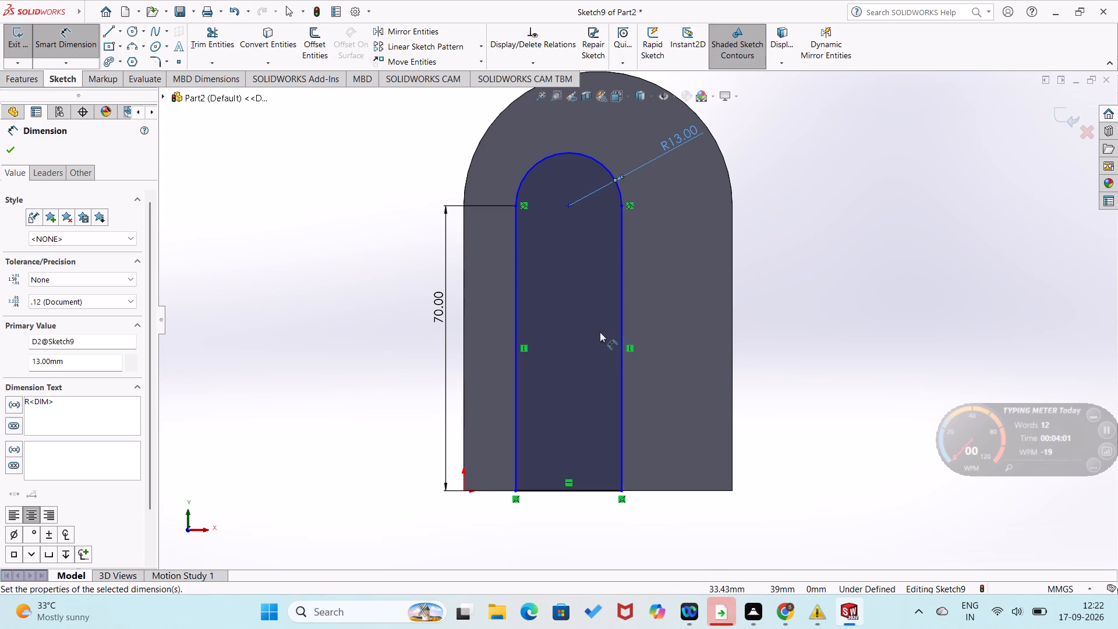
pyautogui.click(274, 383)
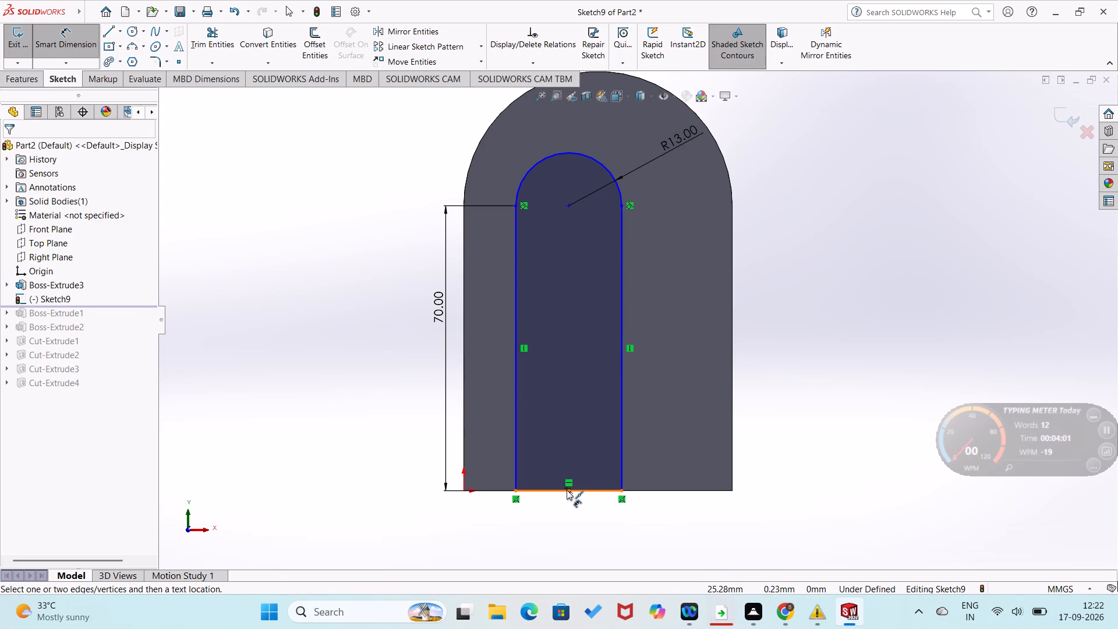
# Dimension the inner profile's bottom line midpoint 33 mm from the block's bottom corner, on the side away from the origin.
pyautogui.click(567, 490)
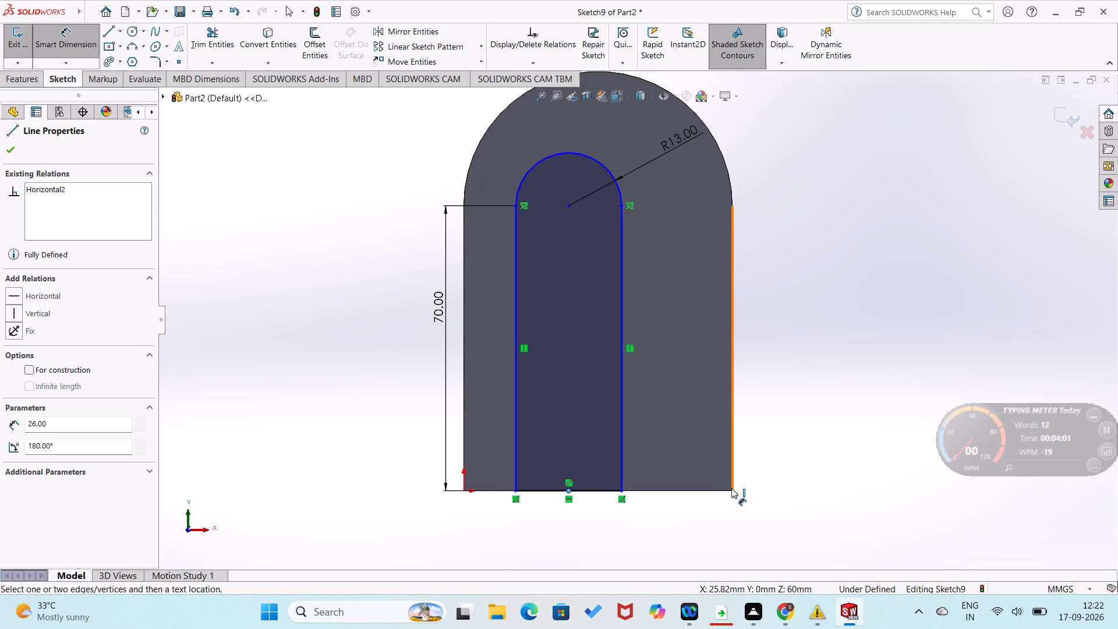
pyautogui.keyDown('ctrl'); pyautogui.click(731, 491); pyautogui.keyUp('ctrl')
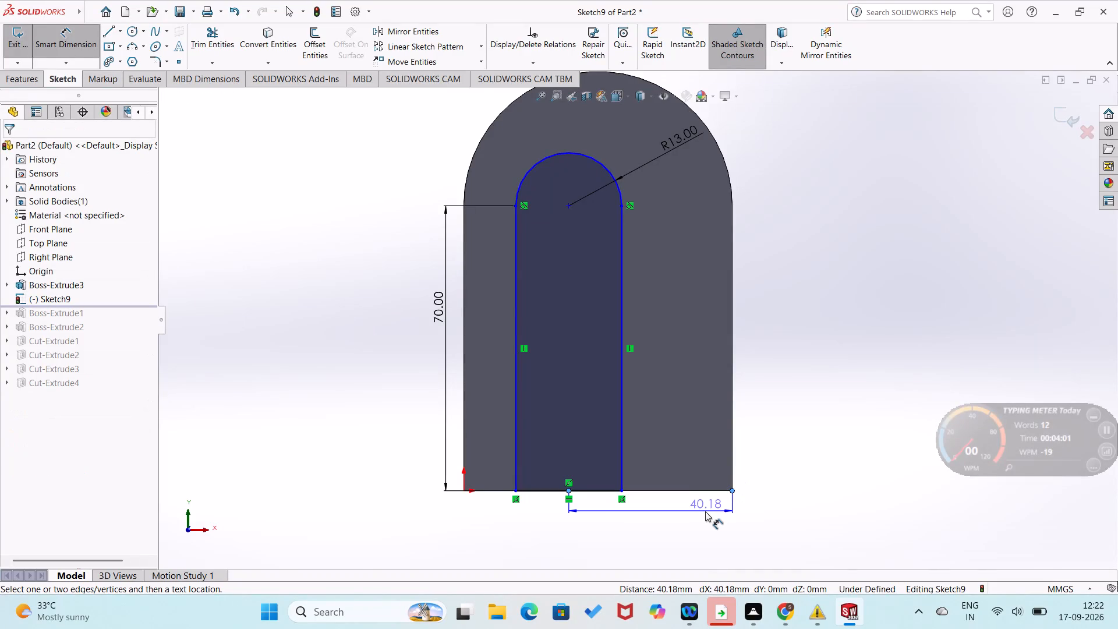
pyautogui.click(705, 511)
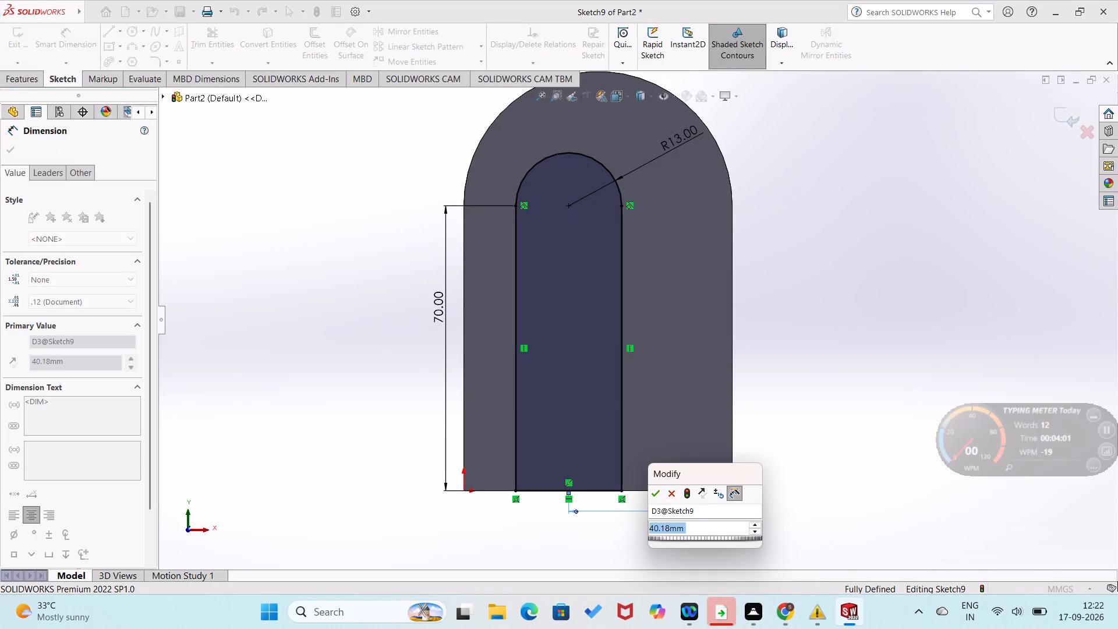
pyautogui.press('BackSpace')
pyautogui.write('33')
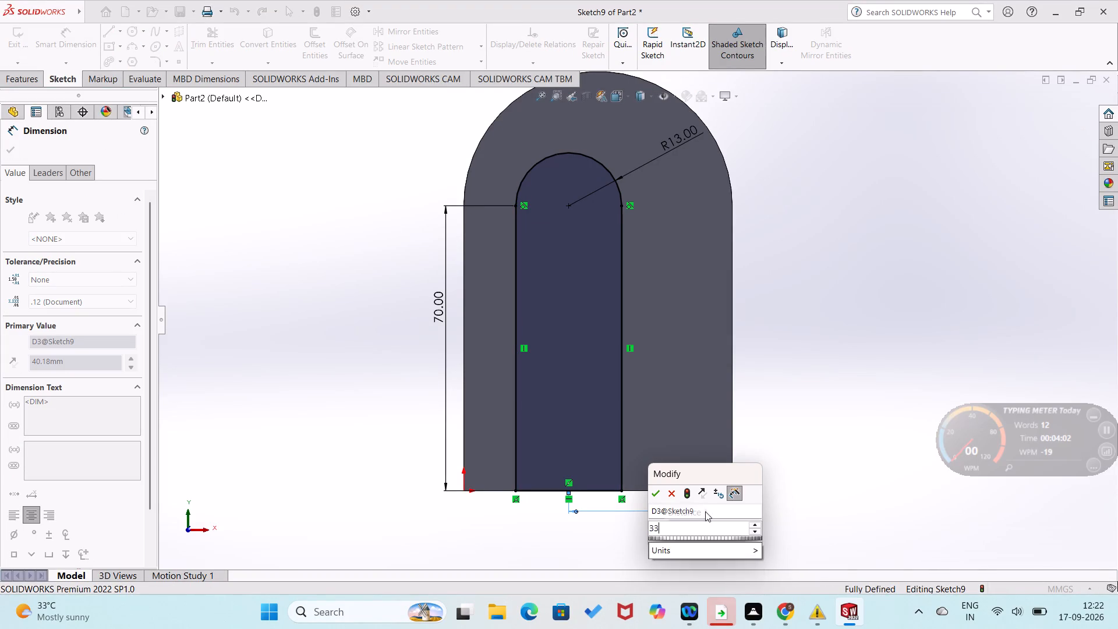
pyautogui.press('Return')
pyautogui.click(669, 572)
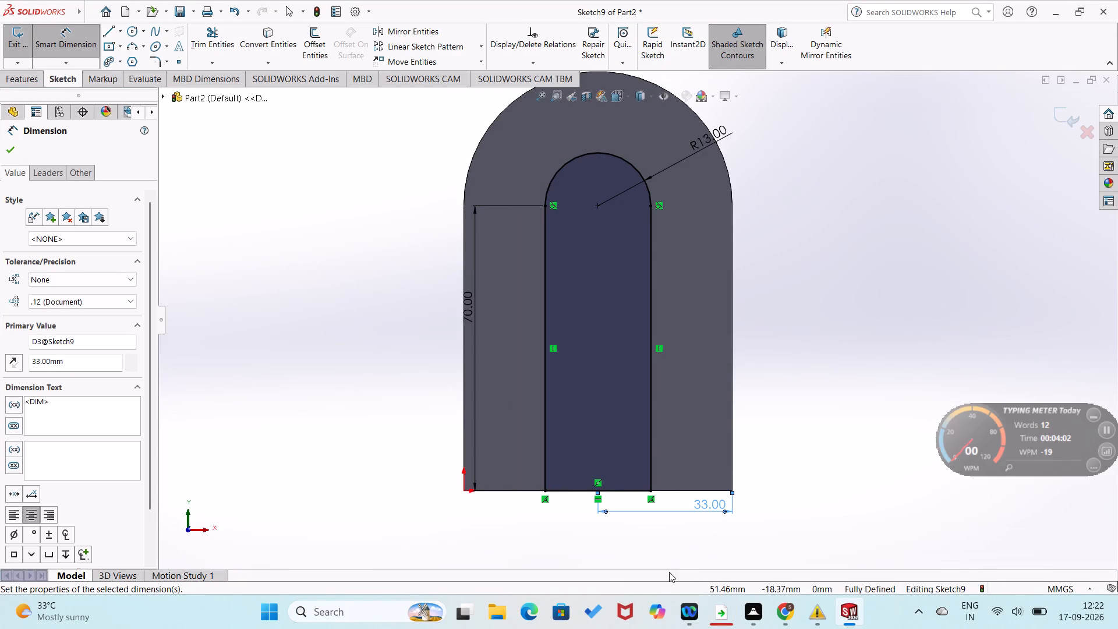
pyautogui.click(344, 451)
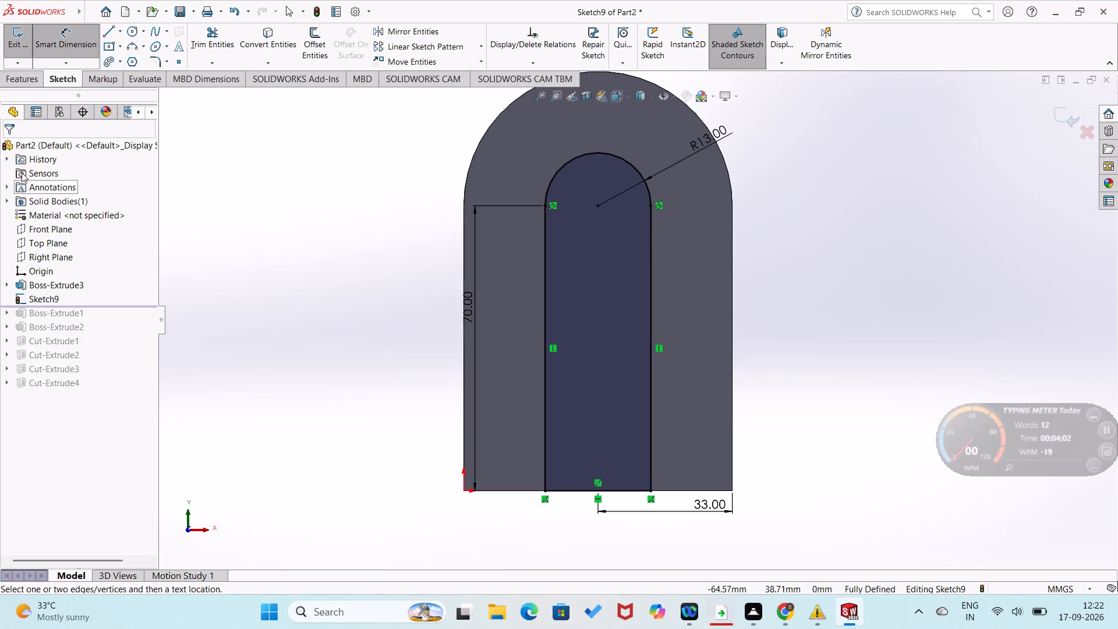
# Cut-extrude the inner round-topped profile Through All to open an arch through the block.
pyautogui.click(18, 79)
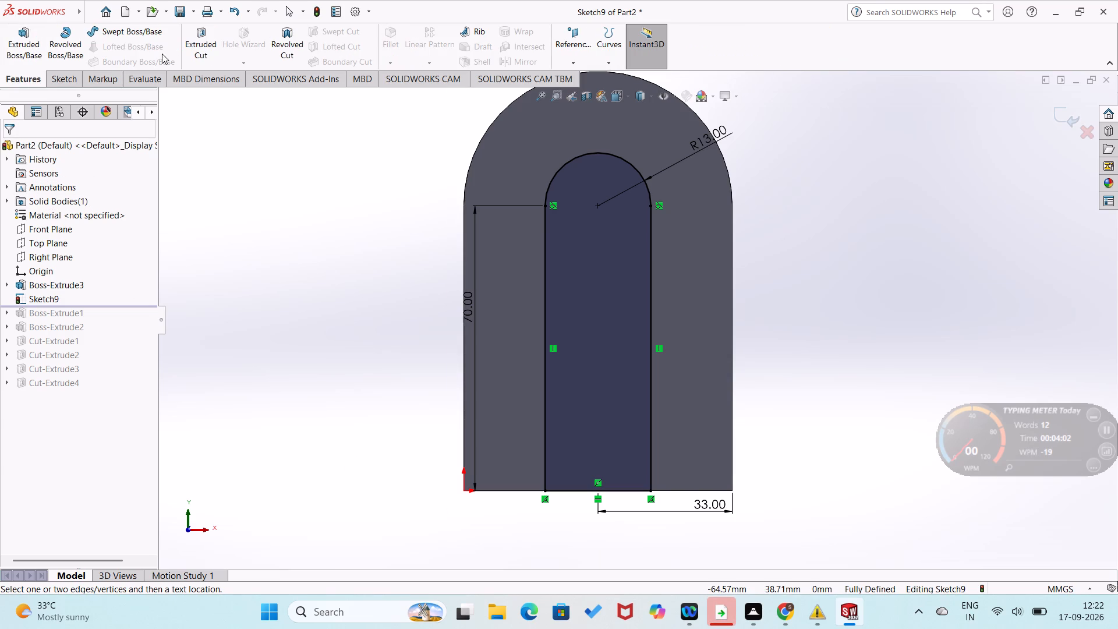
pyautogui.click(195, 42)
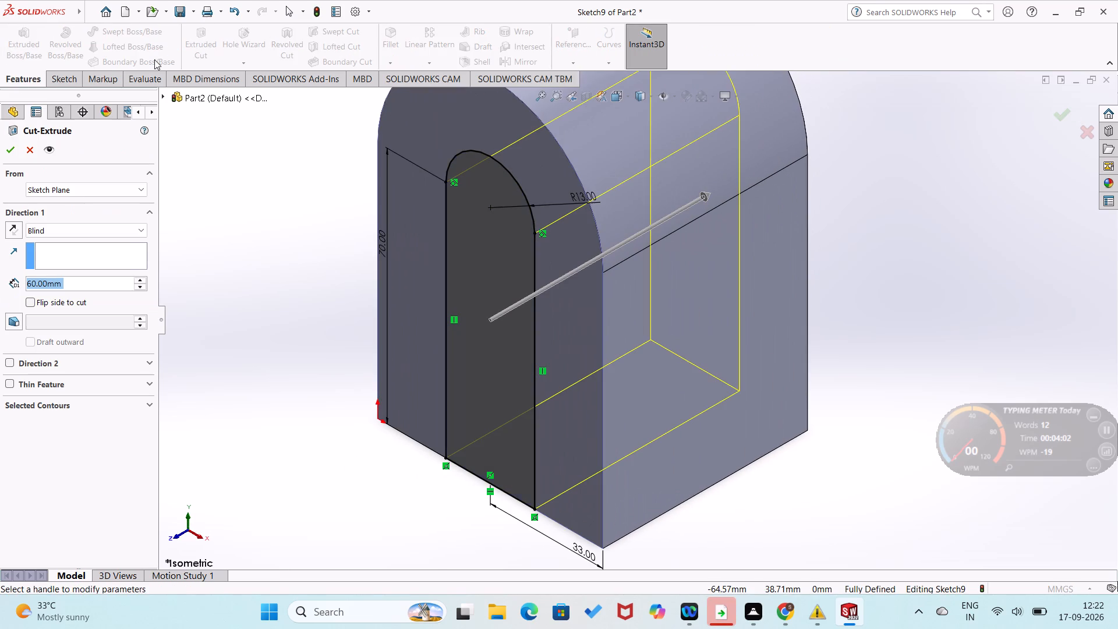
pyautogui.click(144, 229)
pyautogui.click(129, 253)
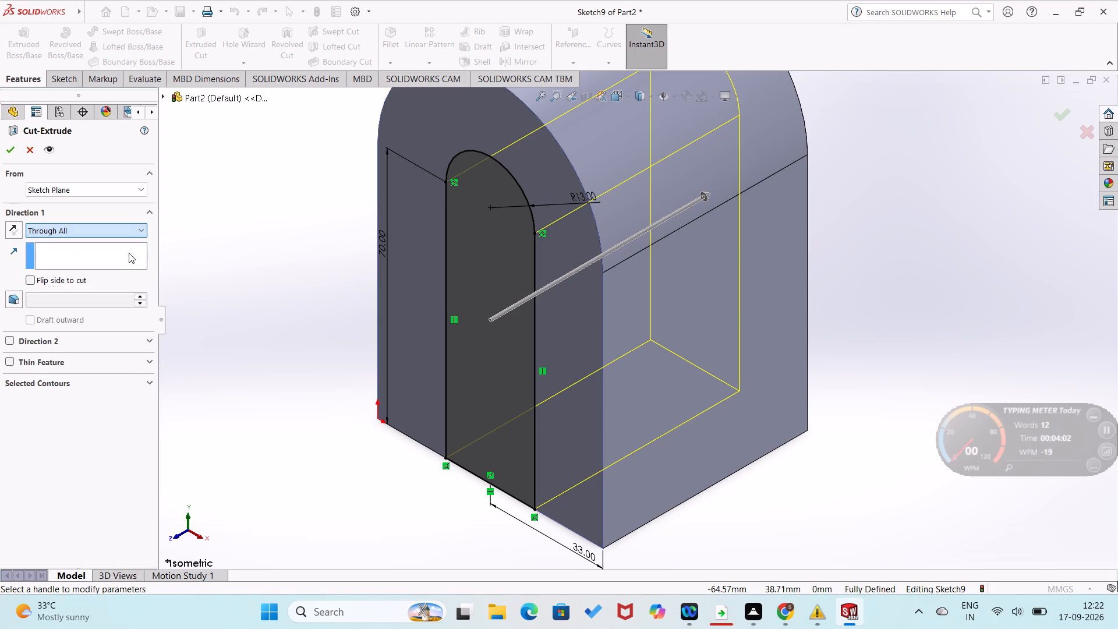
pyautogui.click(9, 147)
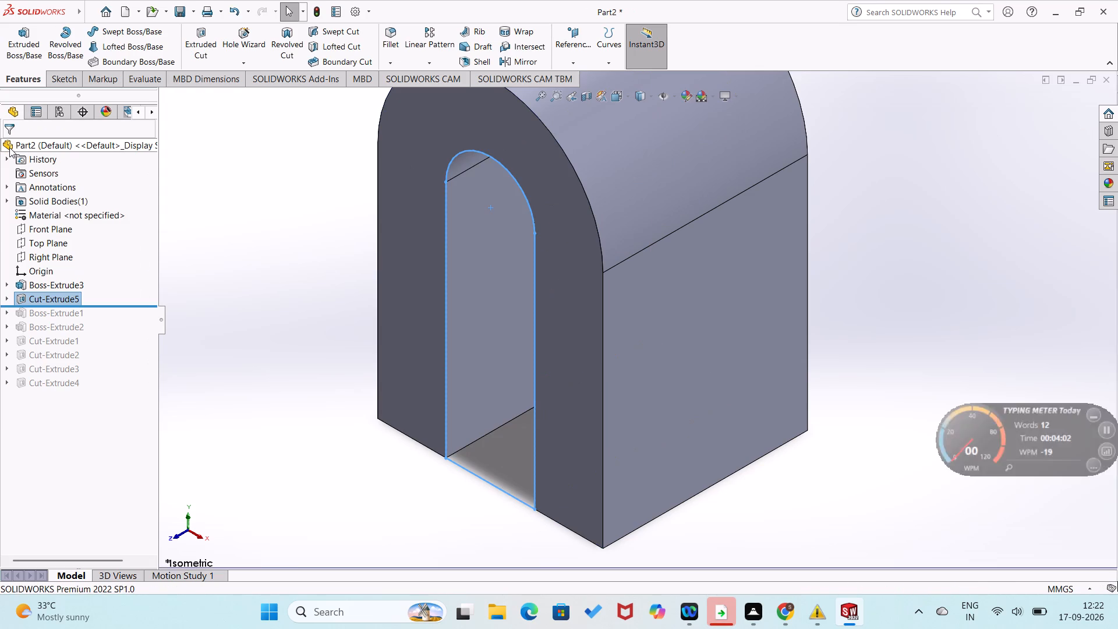
pyautogui.click(246, 262)
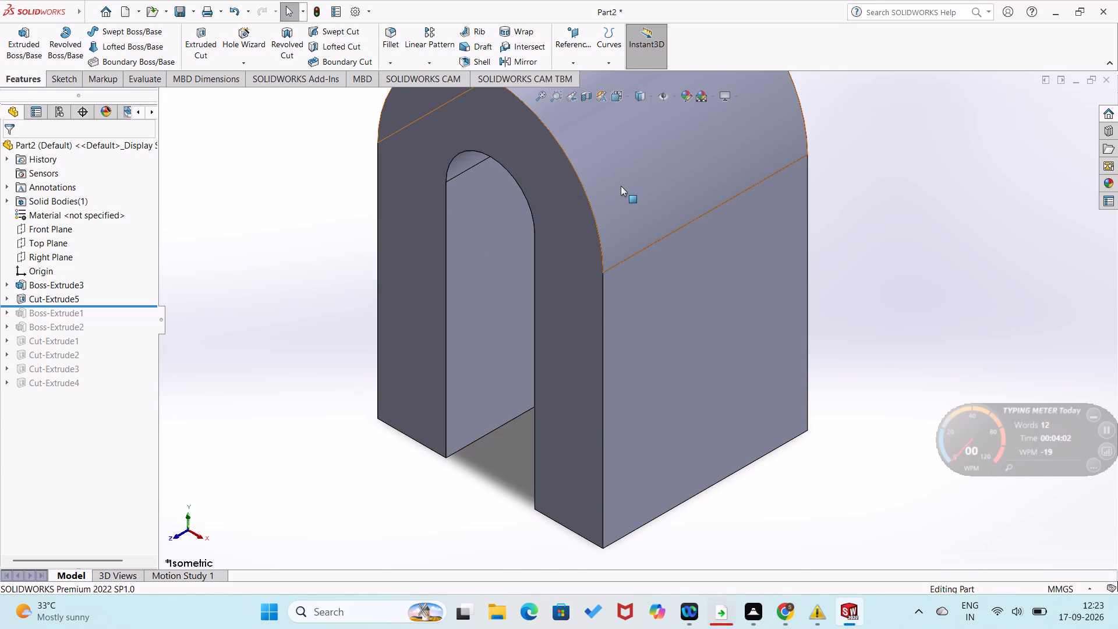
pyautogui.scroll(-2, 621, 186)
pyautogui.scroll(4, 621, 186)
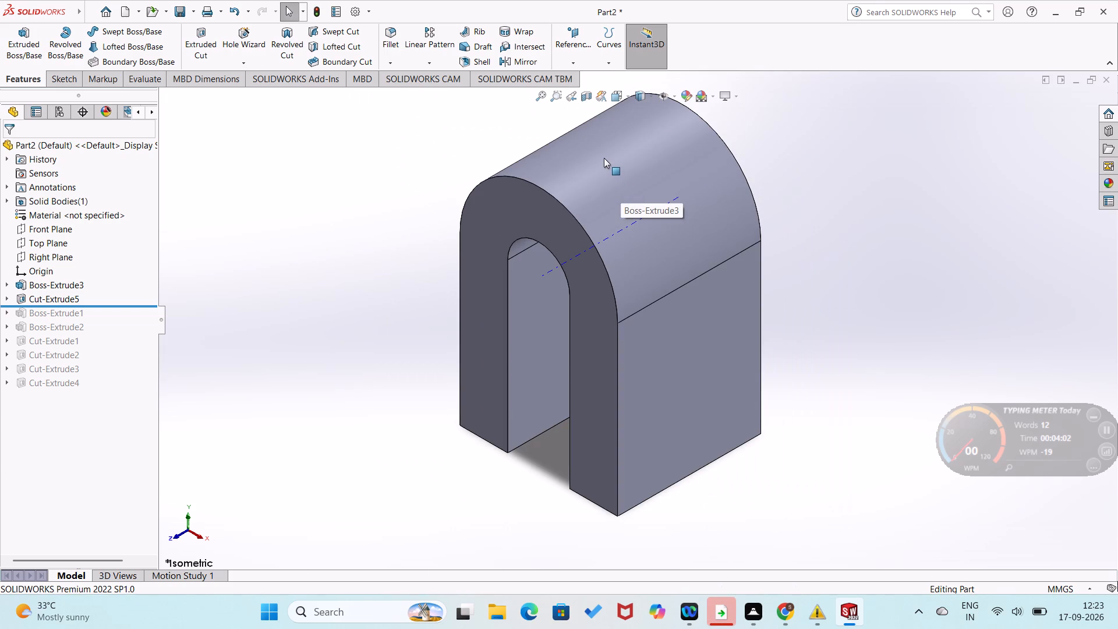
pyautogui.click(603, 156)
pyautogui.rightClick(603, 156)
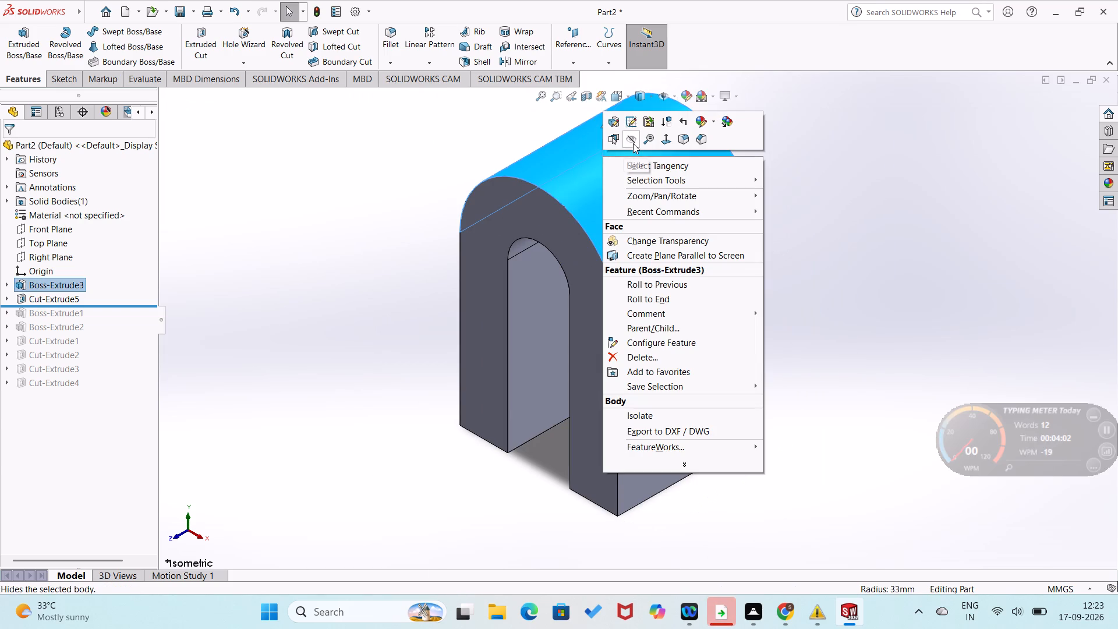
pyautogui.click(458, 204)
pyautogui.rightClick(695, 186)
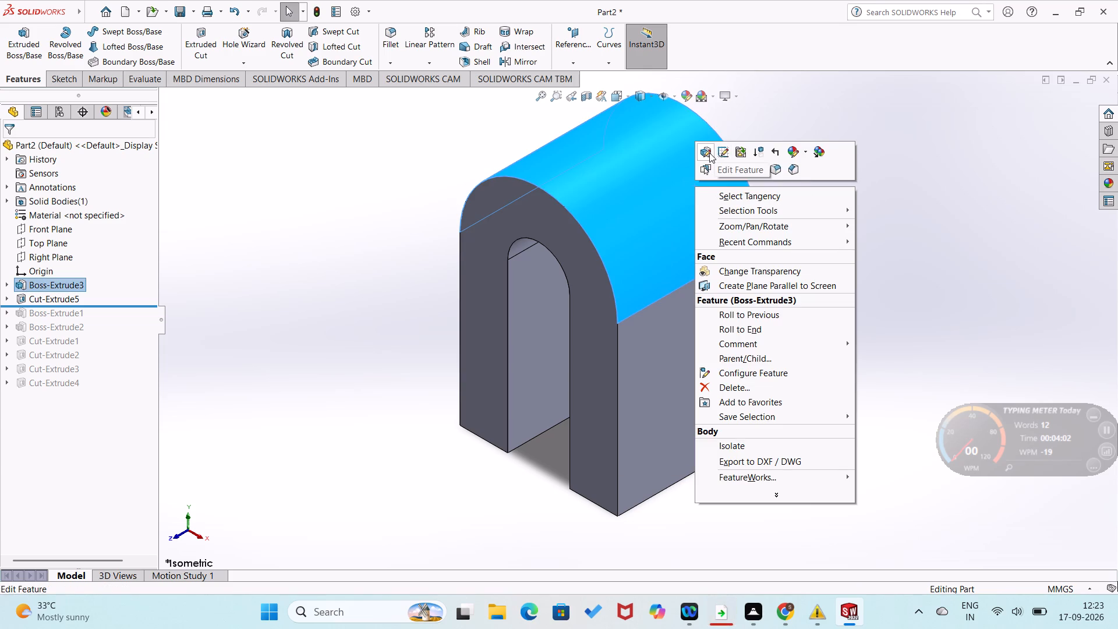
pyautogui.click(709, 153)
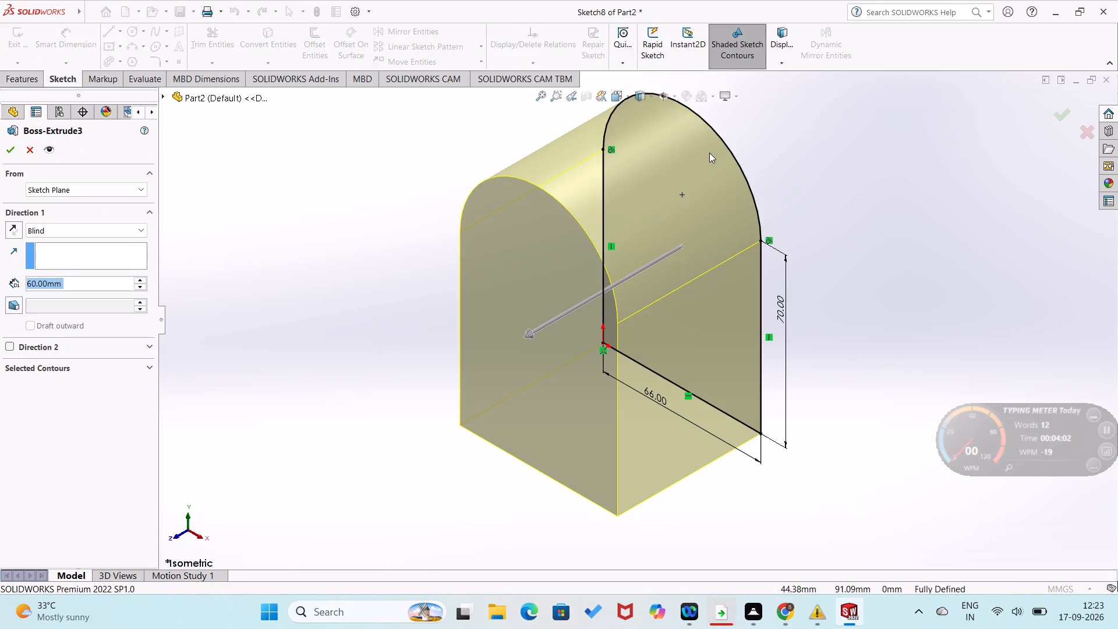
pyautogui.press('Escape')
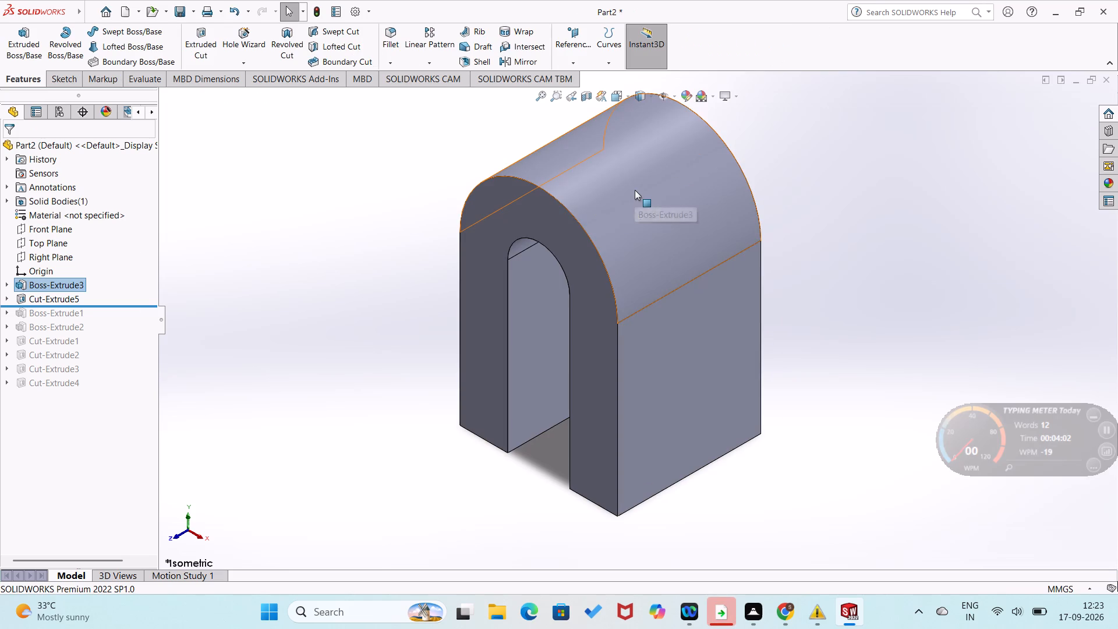
# Start a new sketch on the Top Plane and view it face-on.
pyautogui.click(59, 73)
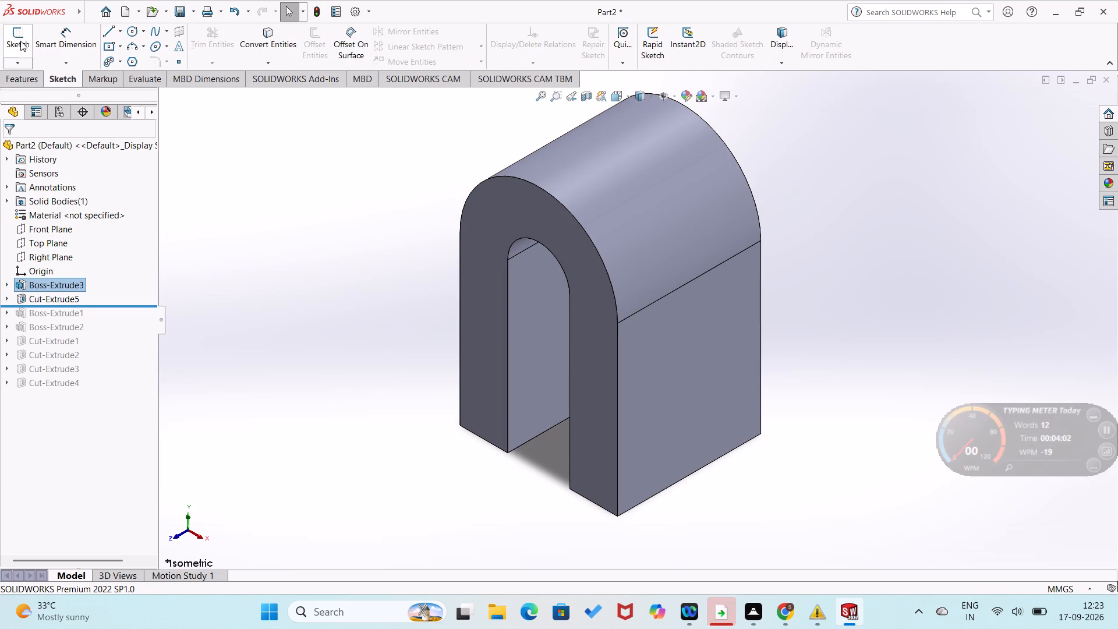
pyautogui.click(20, 41)
pyautogui.rightClick(614, 195)
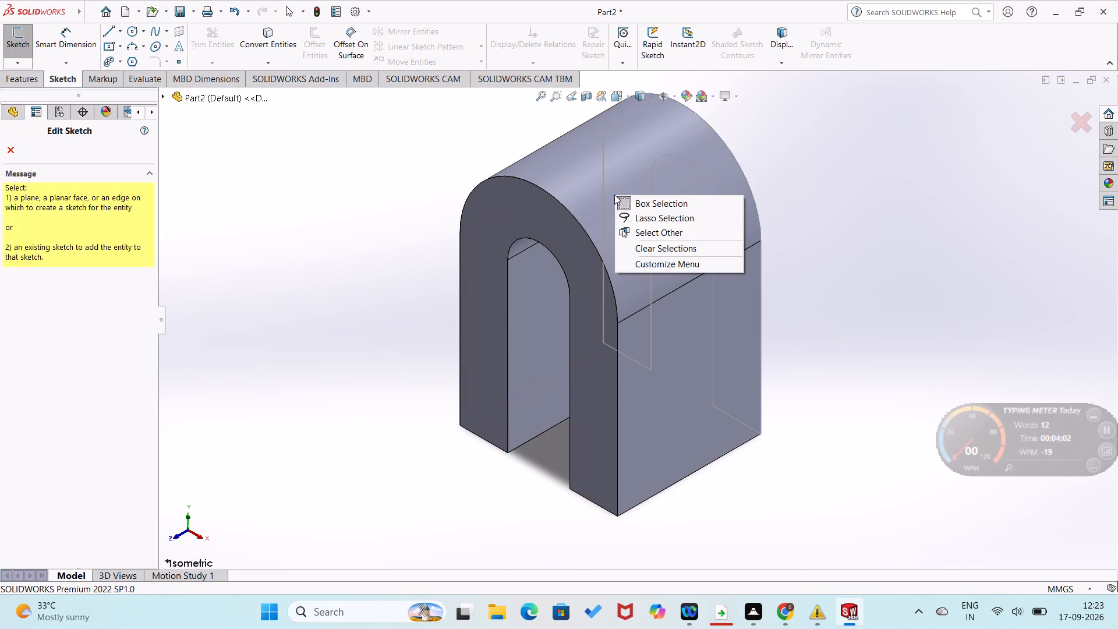
pyautogui.click(249, 129)
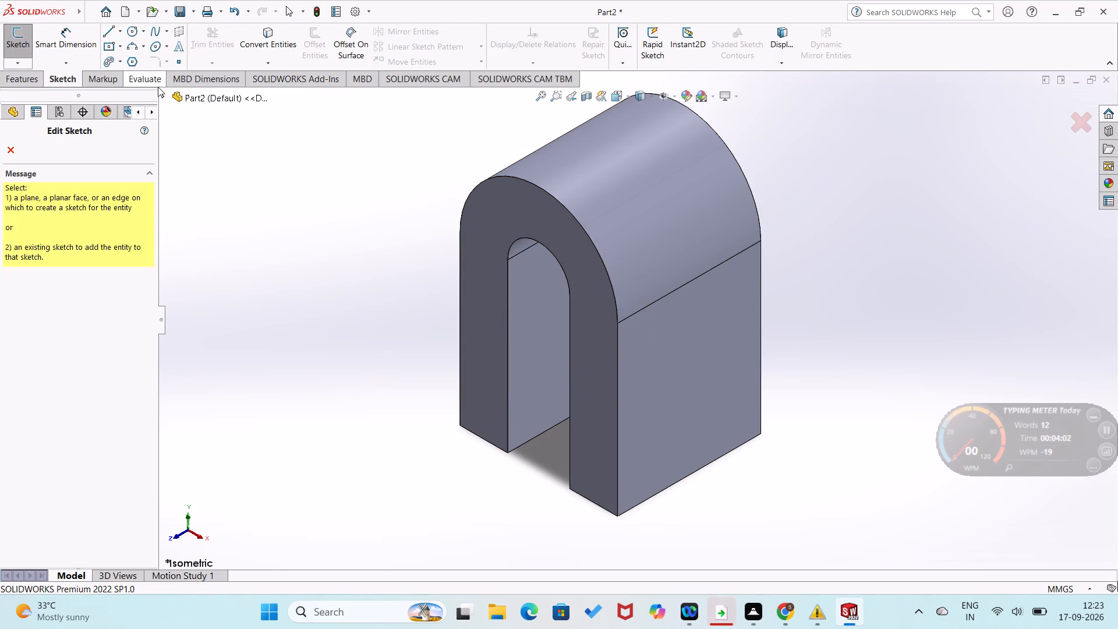
pyautogui.click(162, 93)
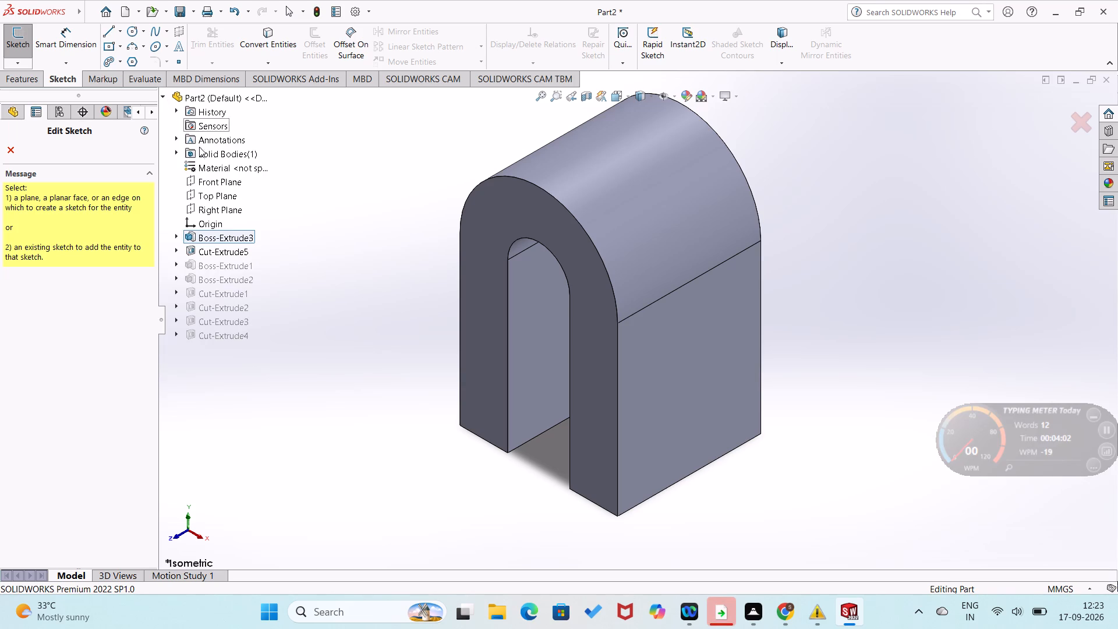
pyautogui.click(213, 193)
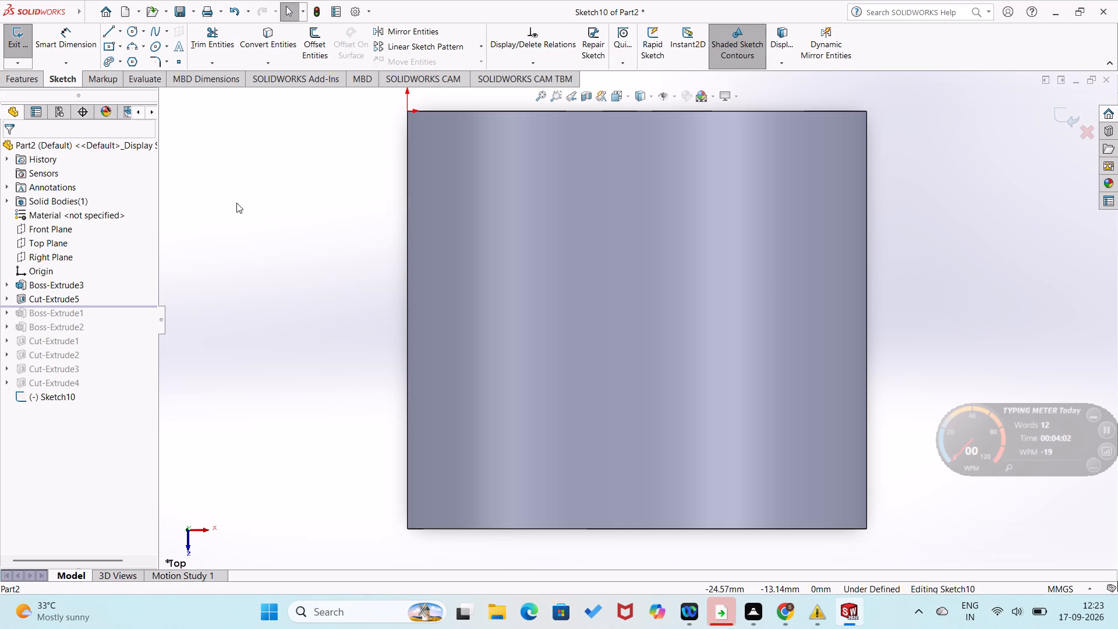
pyautogui.scroll(1, 315, 369)
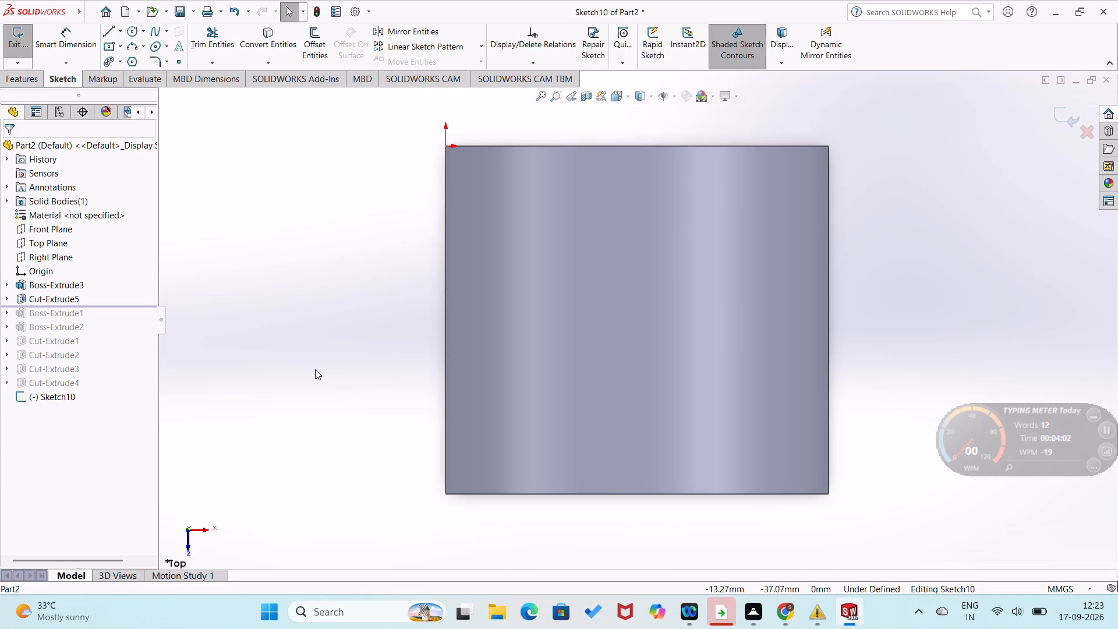
pyautogui.scroll(-1, 320, 369)
pyautogui.moveTo(329, 366); pyautogui.dragTo(331, 270, button='middle')
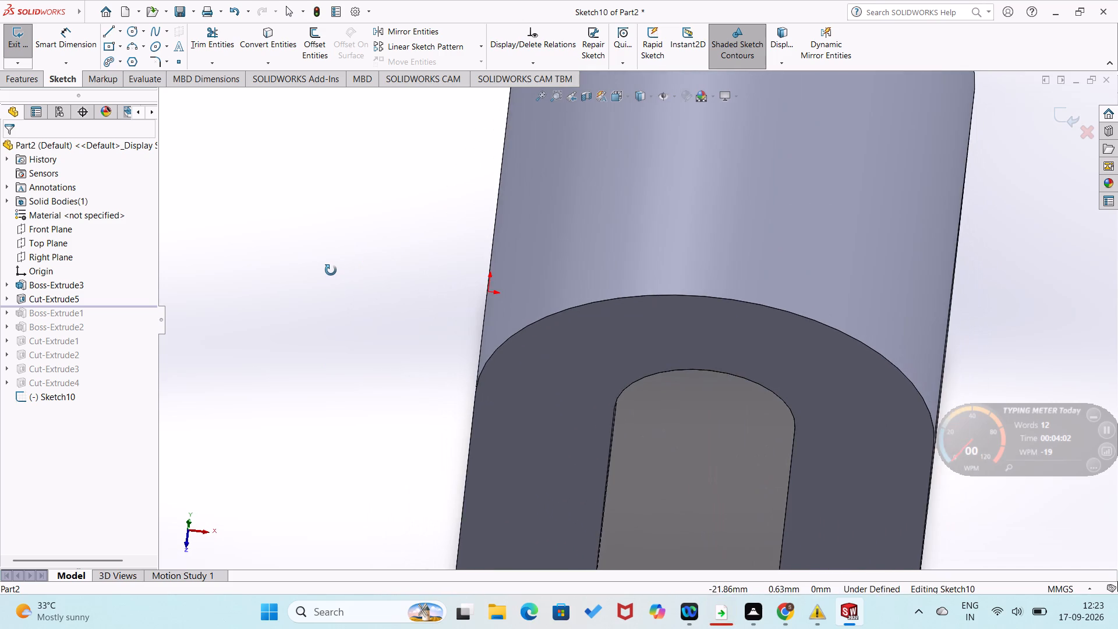
pyautogui.moveTo(331, 270); pyautogui.dragTo(319, 369, button='middle')
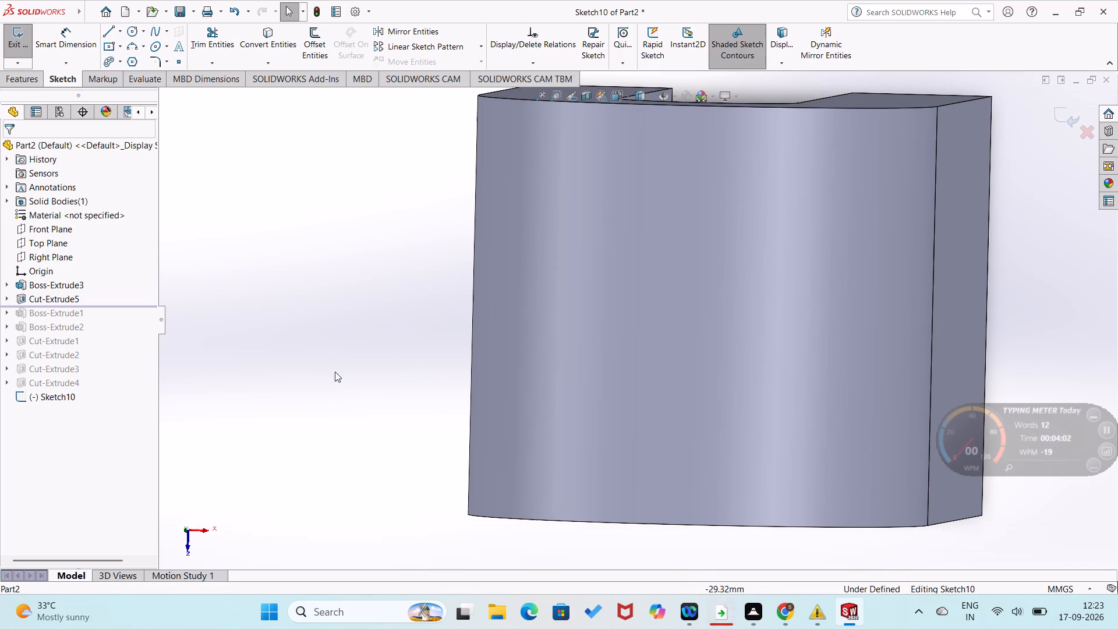
pyautogui.hotkey('ctrl', '8')
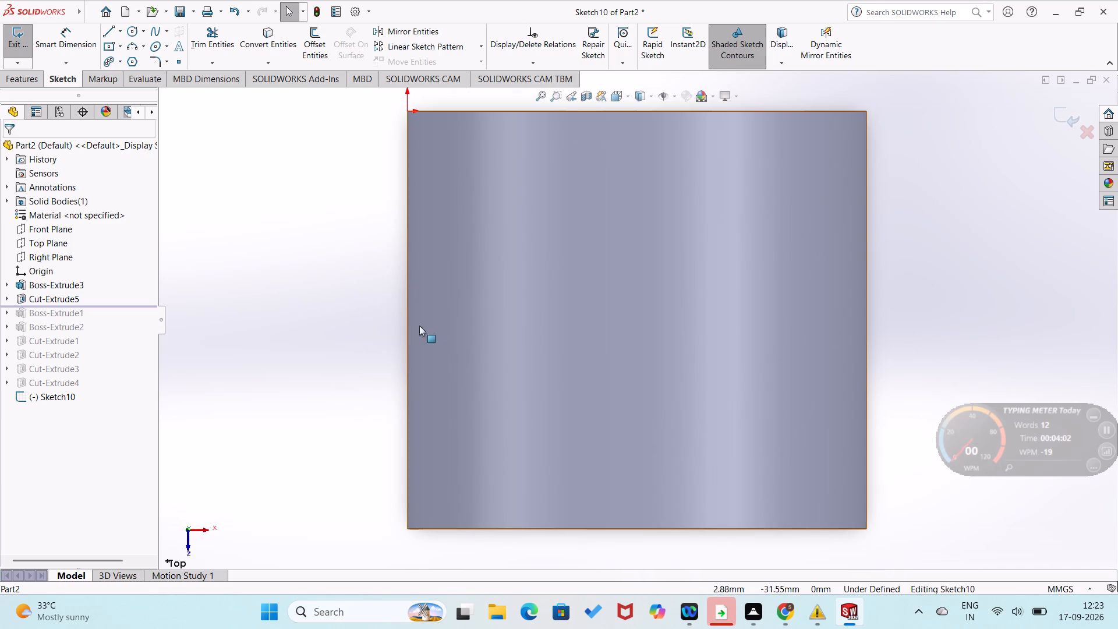
# Sketch a horizontal construction line about 66 mm long across the block, joining the midpoints of its two side edges.
pyautogui.click(105, 28)
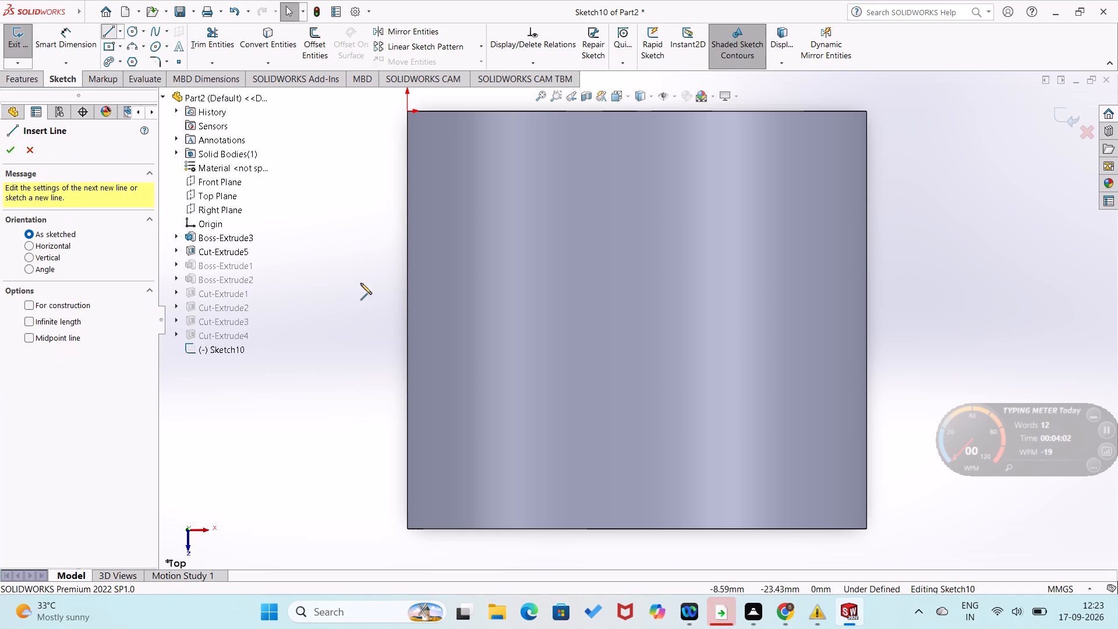
pyautogui.click(405, 319)
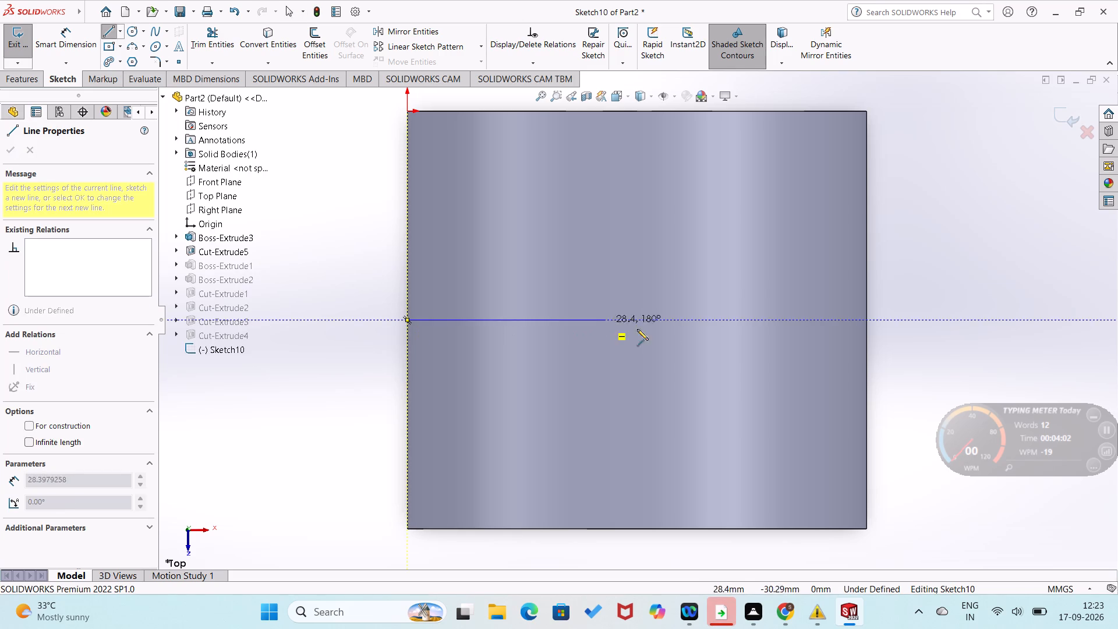
pyautogui.click(867, 320)
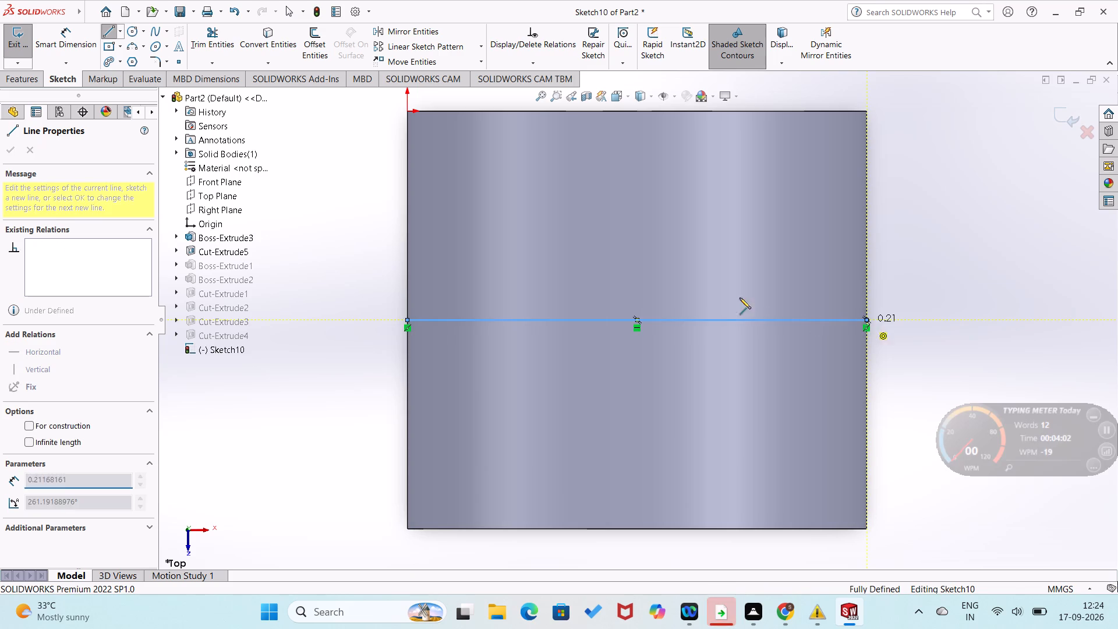
pyautogui.rightClick(644, 295)
pyautogui.click(674, 281)
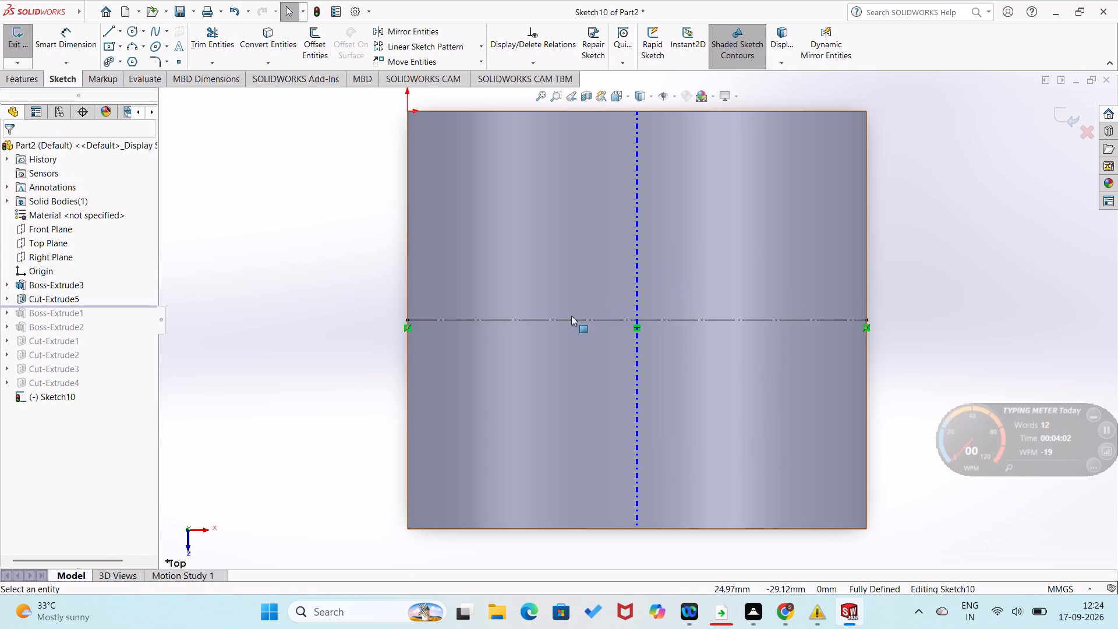
pyautogui.click(367, 291)
pyautogui.click(370, 267)
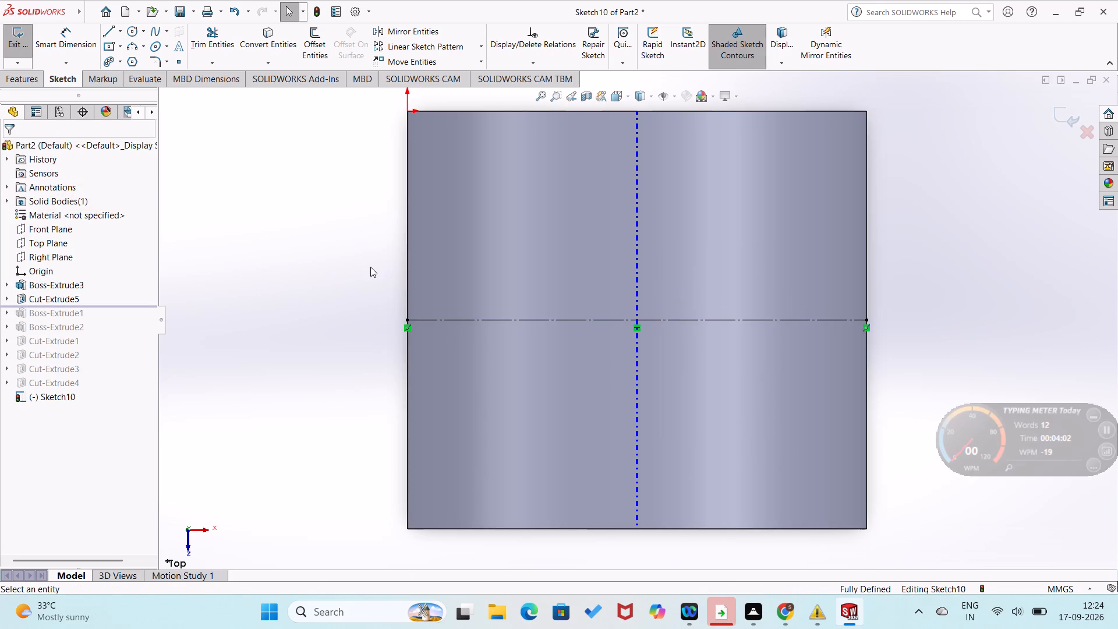
pyautogui.press('Escape')
pyautogui.press('Escape')
pyautogui.hotkey('ctrl', 'z')
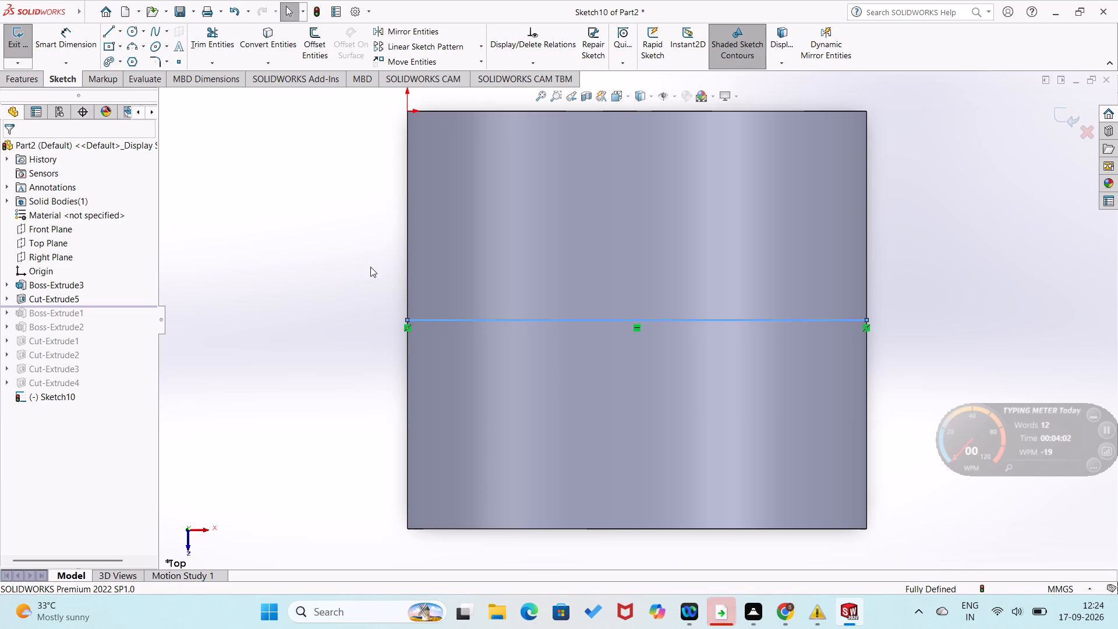
pyautogui.click(418, 234)
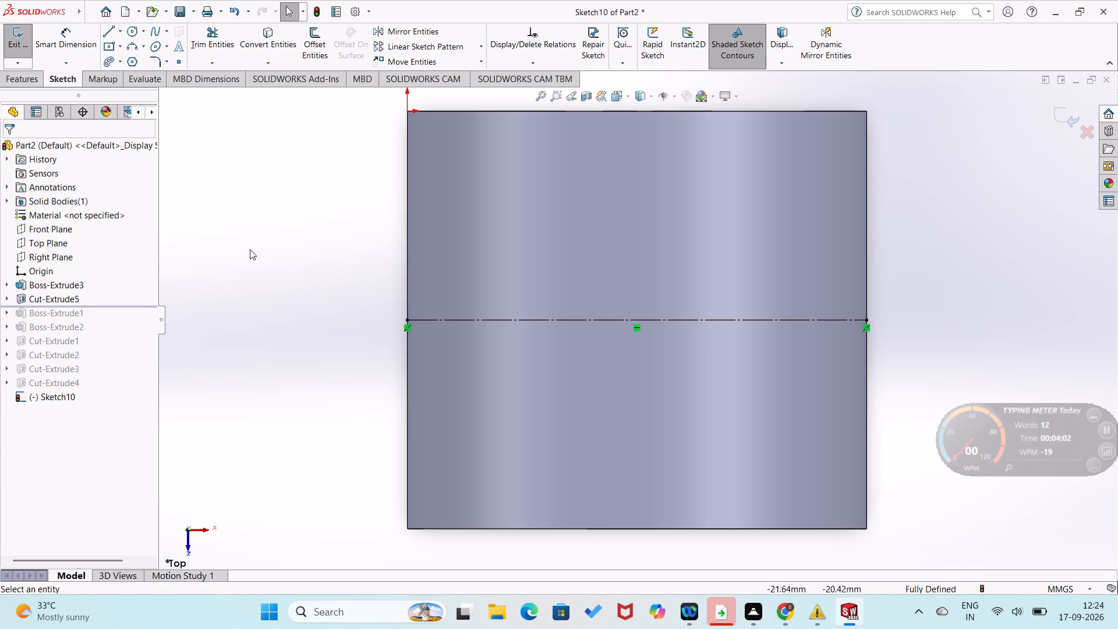
# Sketch from the centreline's origin-side end: a vertical line about 6.4 mm, a horizontal line about 8.6 mm outward, and a tangent semicircle of about 7.4 mm radius.
pyautogui.click(113, 32)
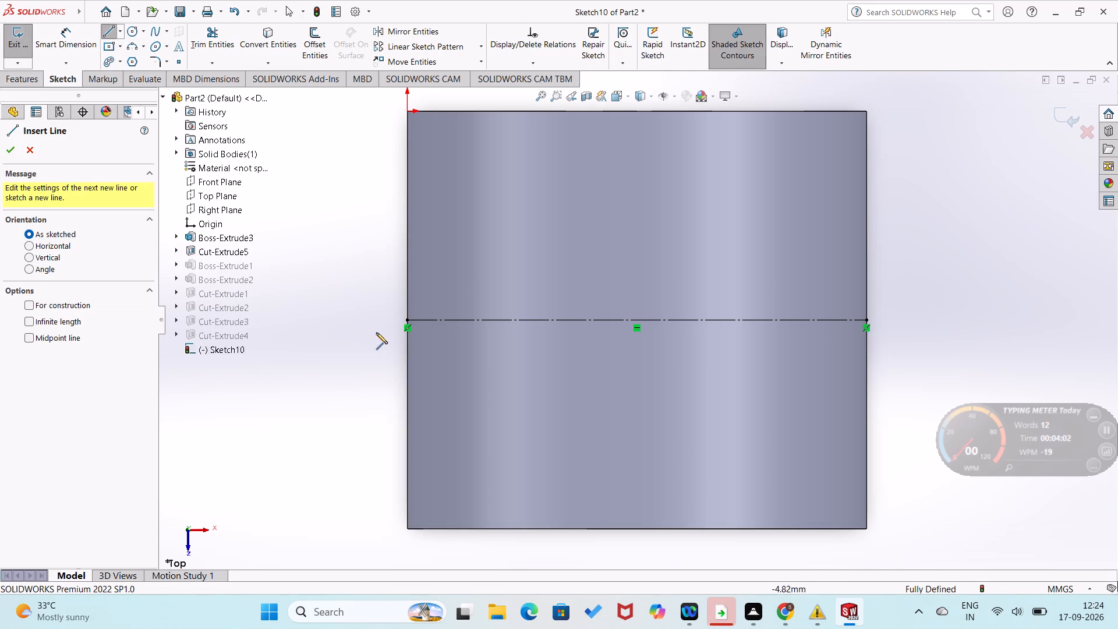
pyautogui.click(405, 320)
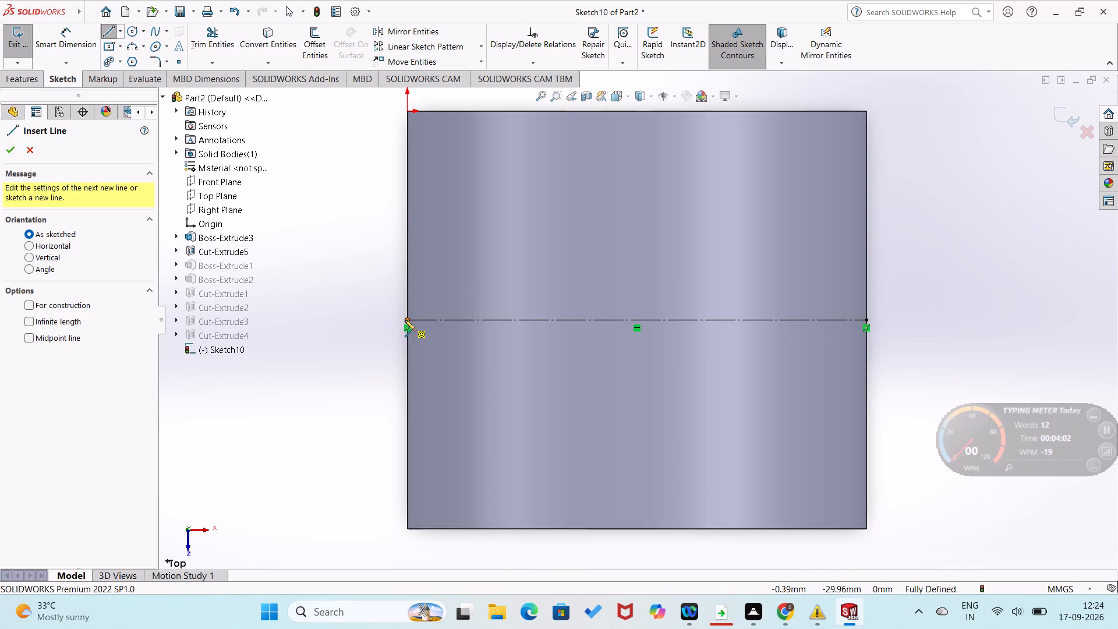
pyautogui.click(406, 365)
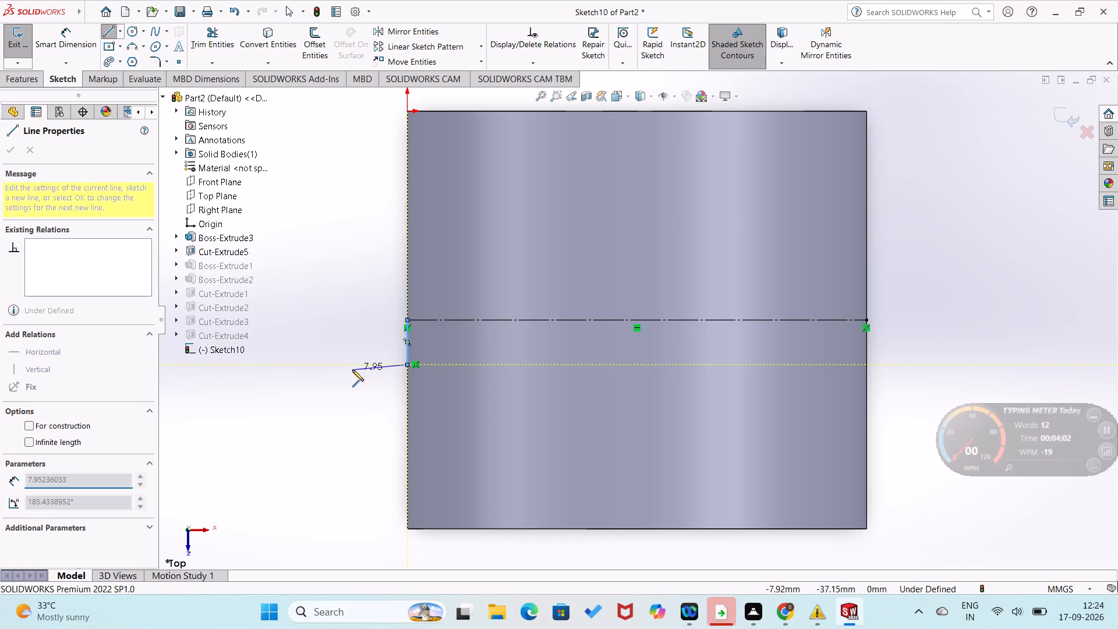
pyautogui.click(348, 363)
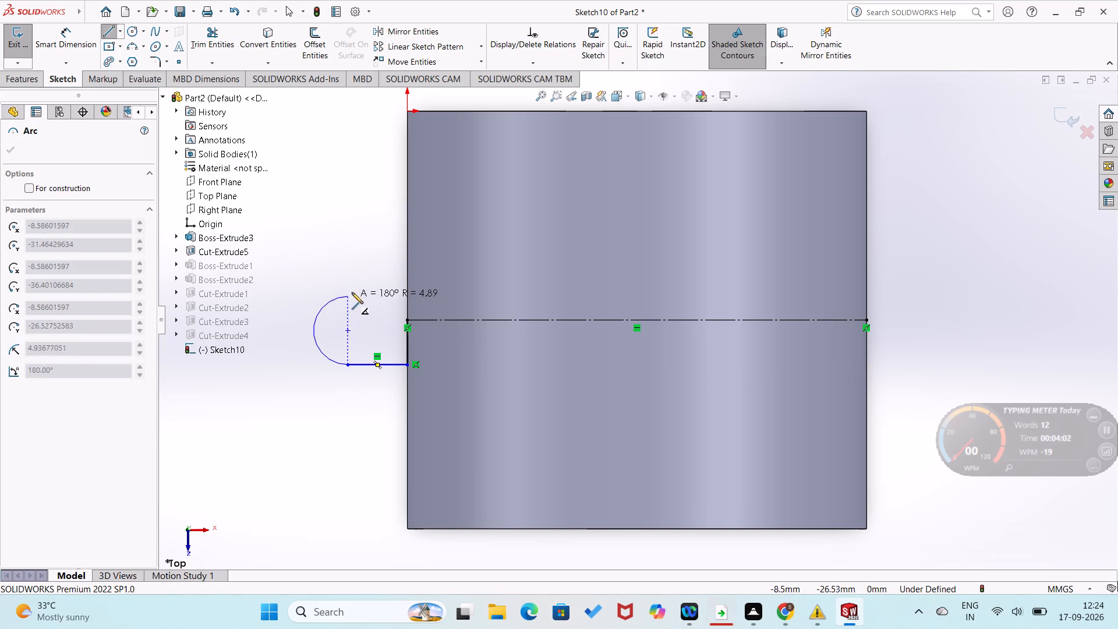
pyautogui.click(349, 262)
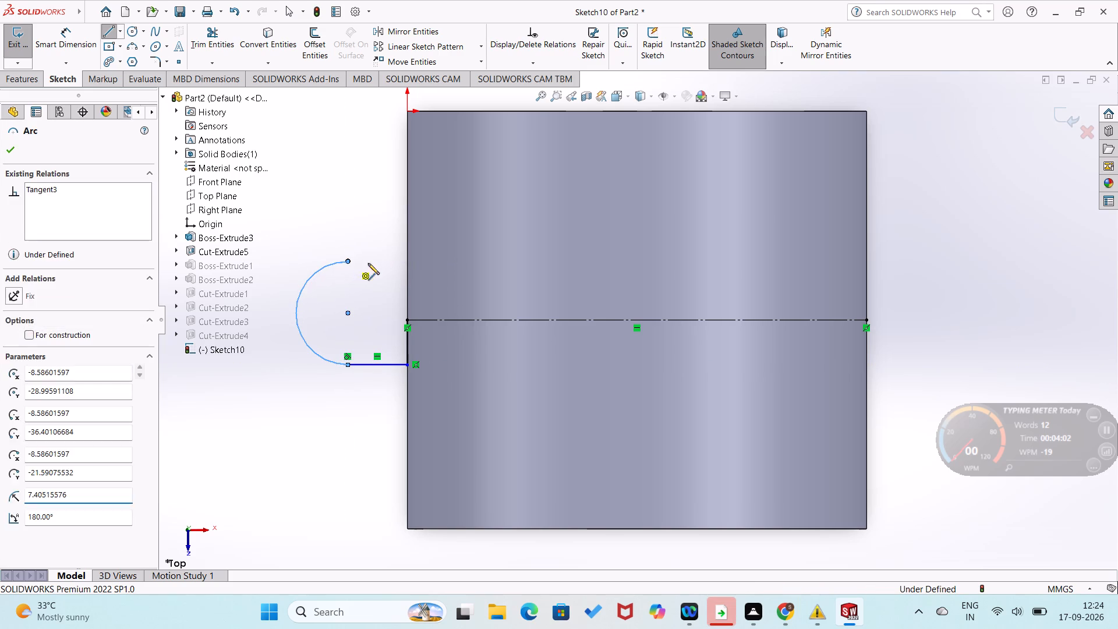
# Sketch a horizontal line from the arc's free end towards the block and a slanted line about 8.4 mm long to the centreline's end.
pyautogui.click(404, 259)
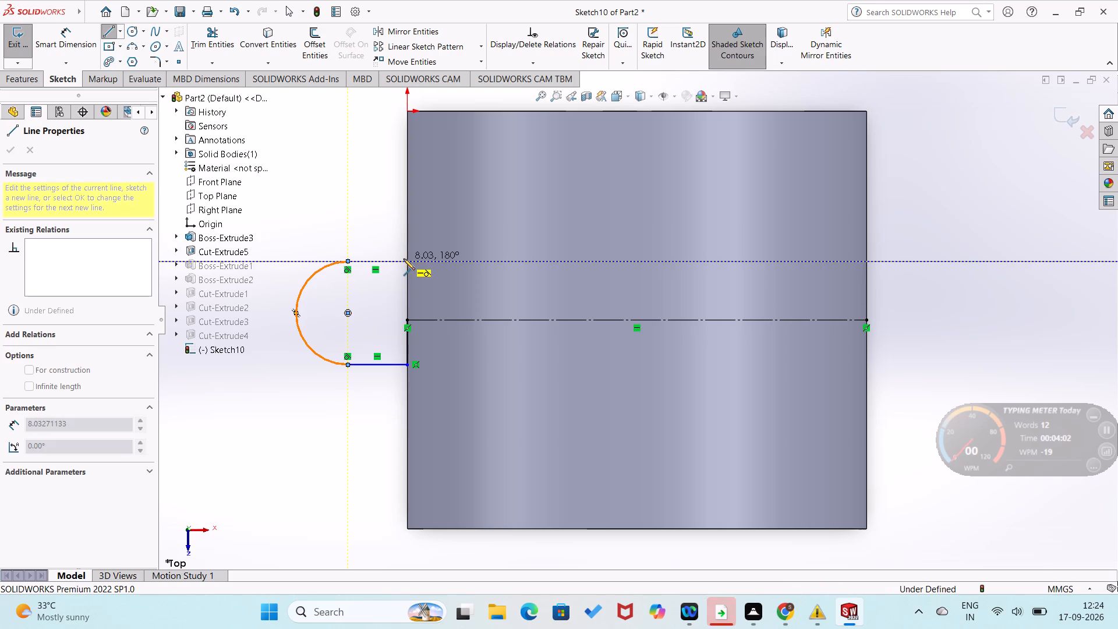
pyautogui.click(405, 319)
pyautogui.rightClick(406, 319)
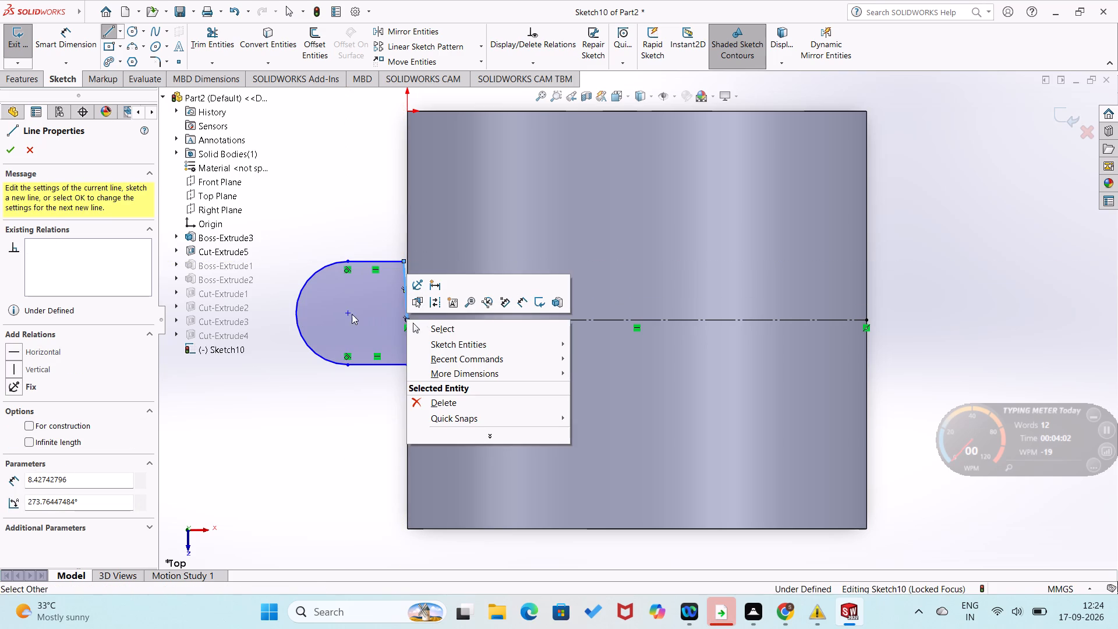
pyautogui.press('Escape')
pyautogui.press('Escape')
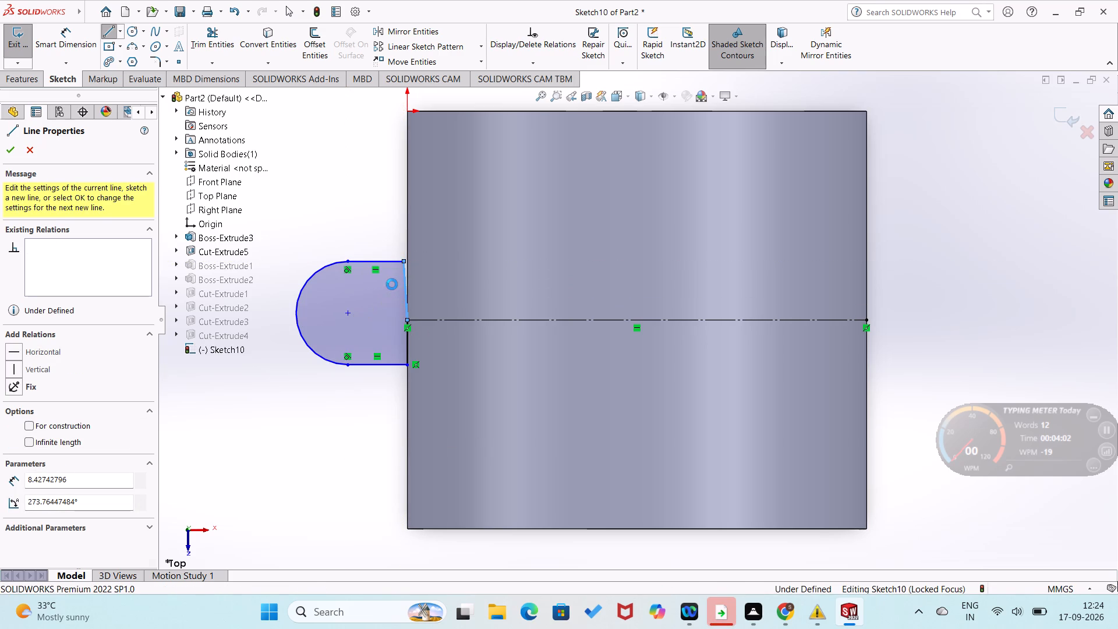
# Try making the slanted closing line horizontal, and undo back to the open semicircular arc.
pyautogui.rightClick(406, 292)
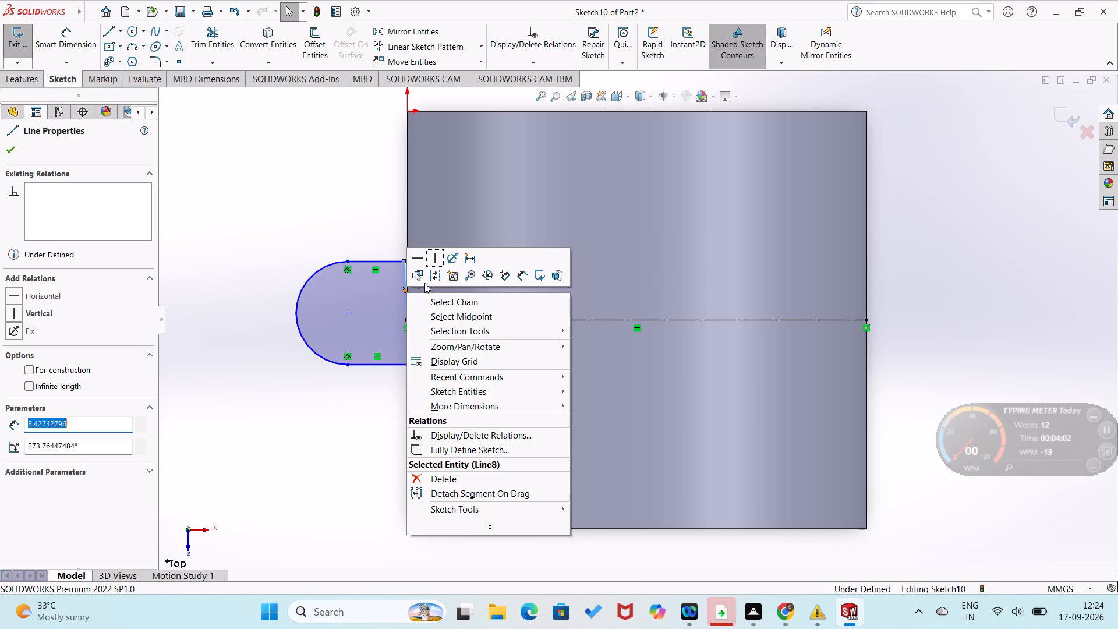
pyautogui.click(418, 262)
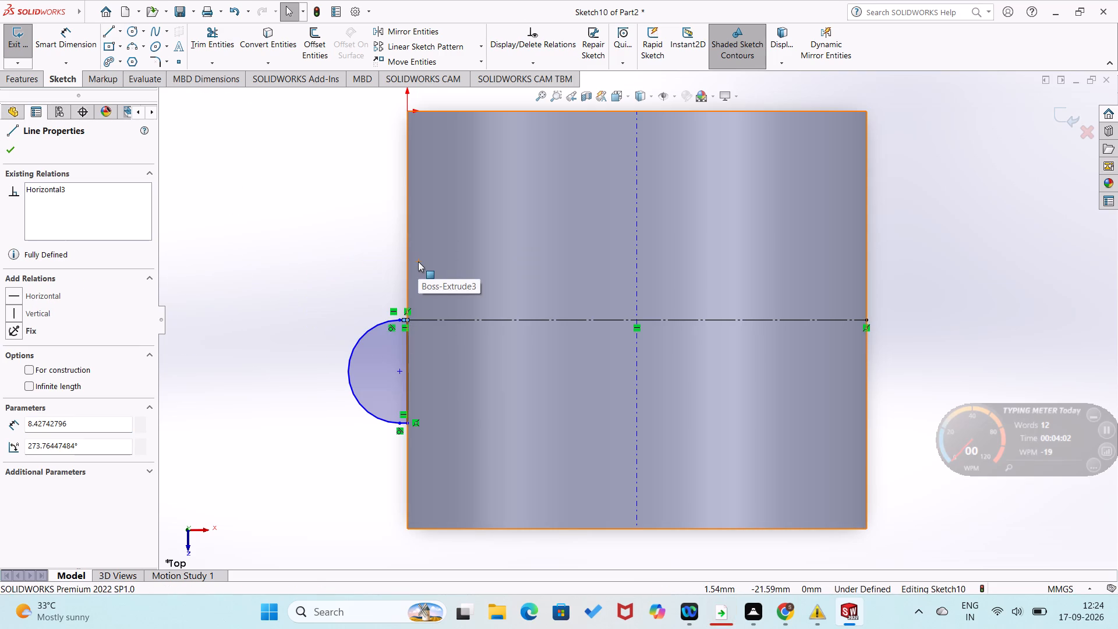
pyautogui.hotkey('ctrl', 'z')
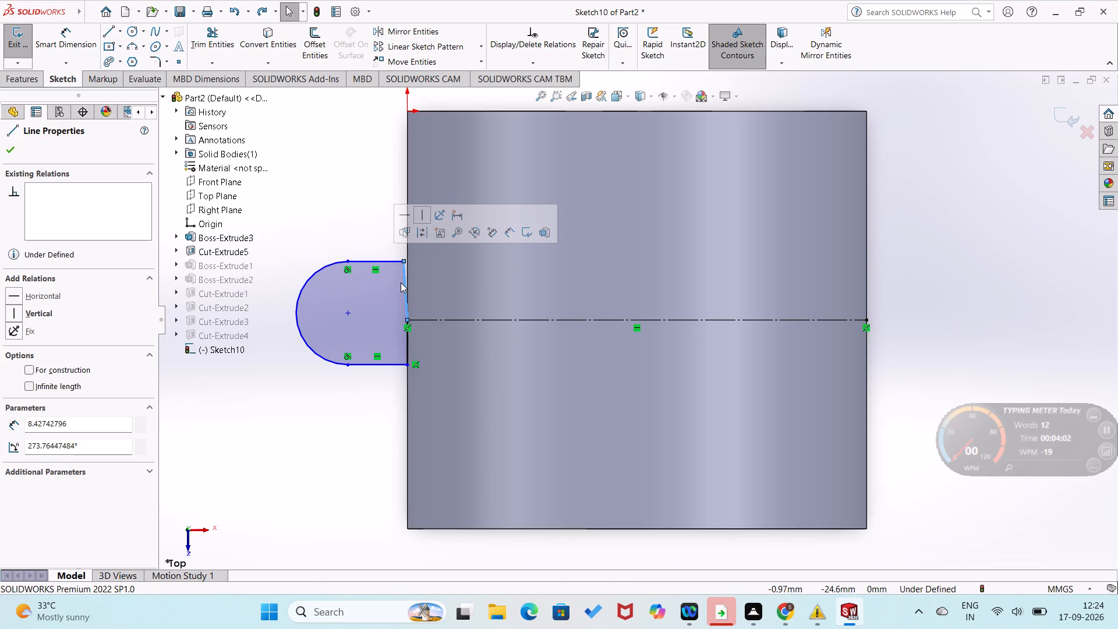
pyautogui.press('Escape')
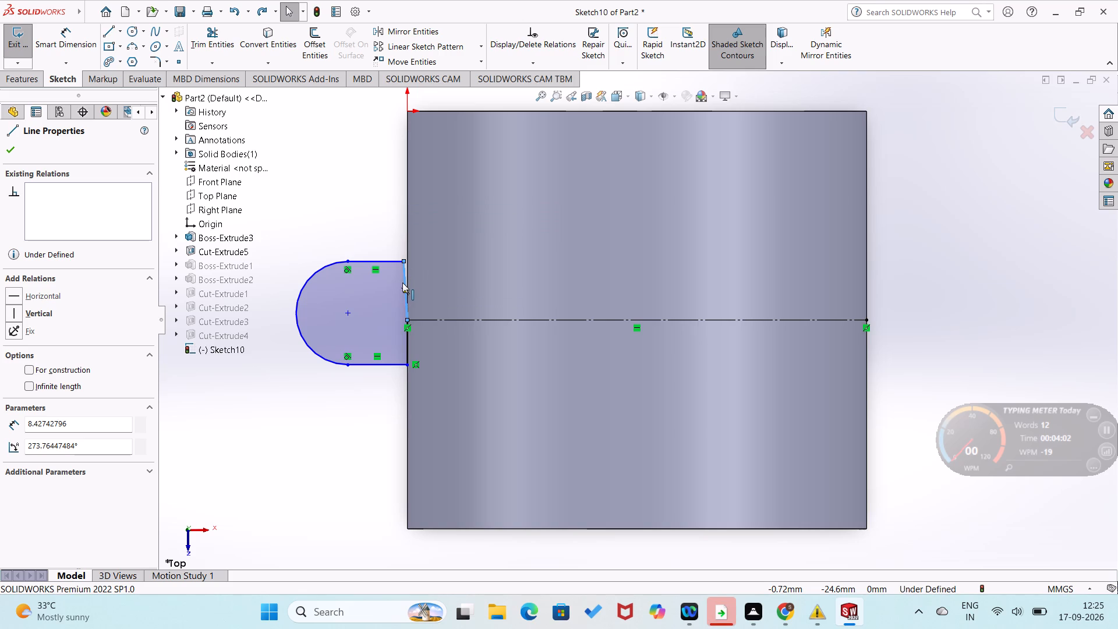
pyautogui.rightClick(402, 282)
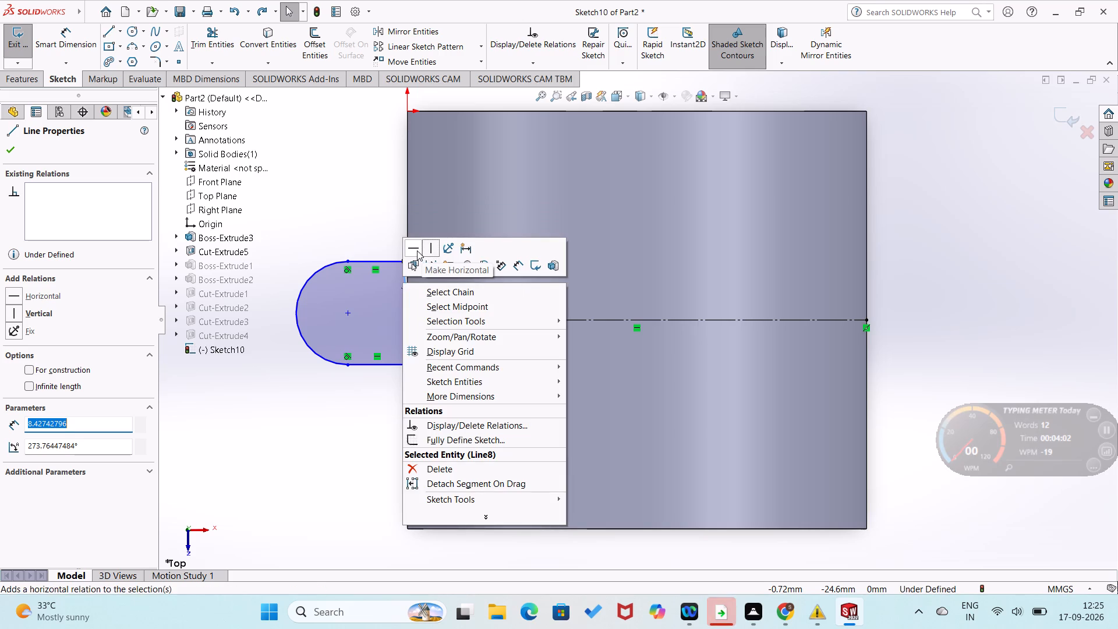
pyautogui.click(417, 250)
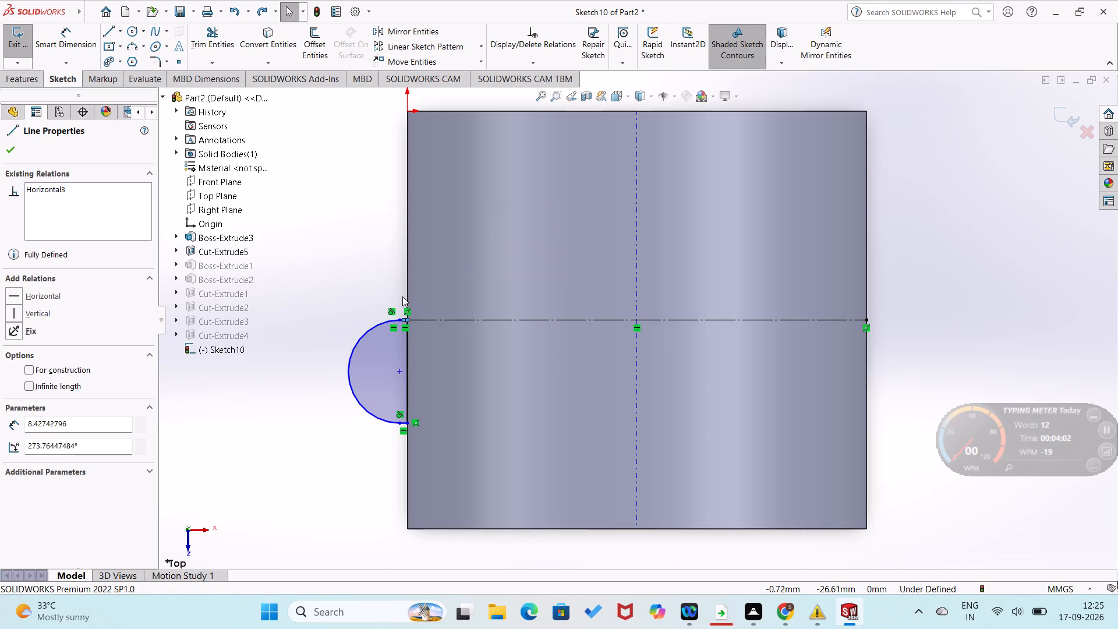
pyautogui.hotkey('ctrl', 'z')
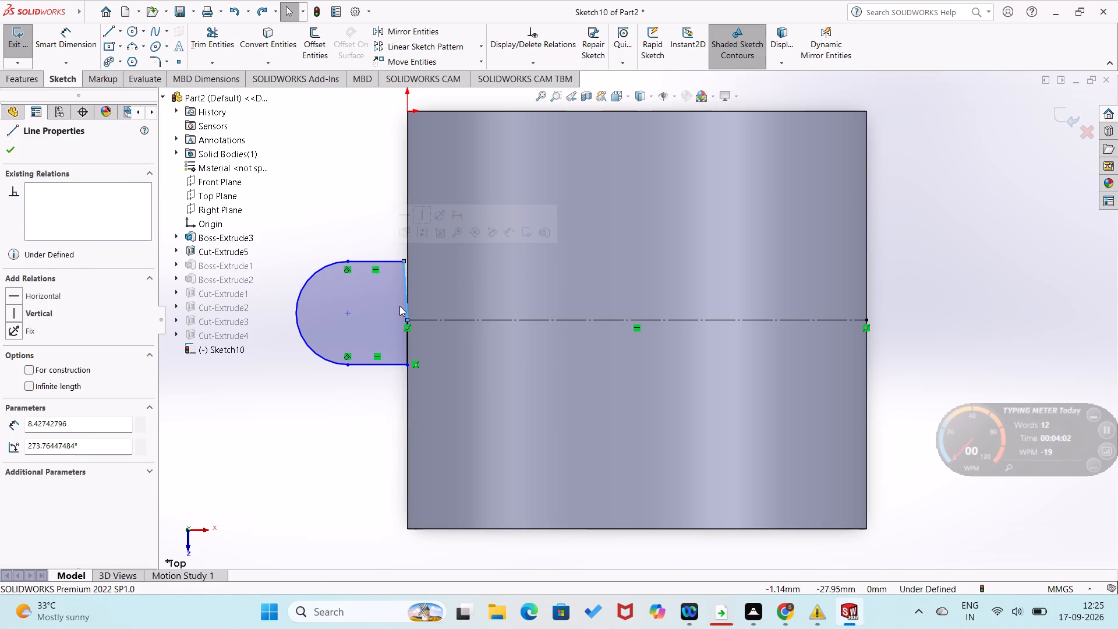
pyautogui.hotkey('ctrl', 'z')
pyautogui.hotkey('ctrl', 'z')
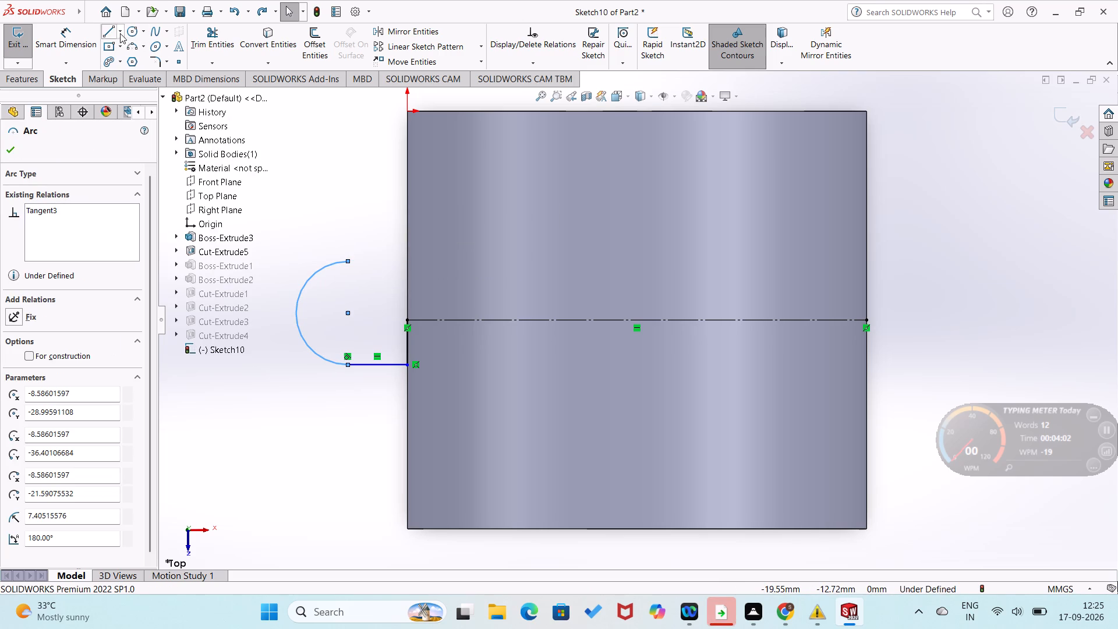
# Close the profile with a horizontal line from the arc's end to the block's side edge and a vertical line about 8.4 mm to the centreline.
pyautogui.click(104, 26)
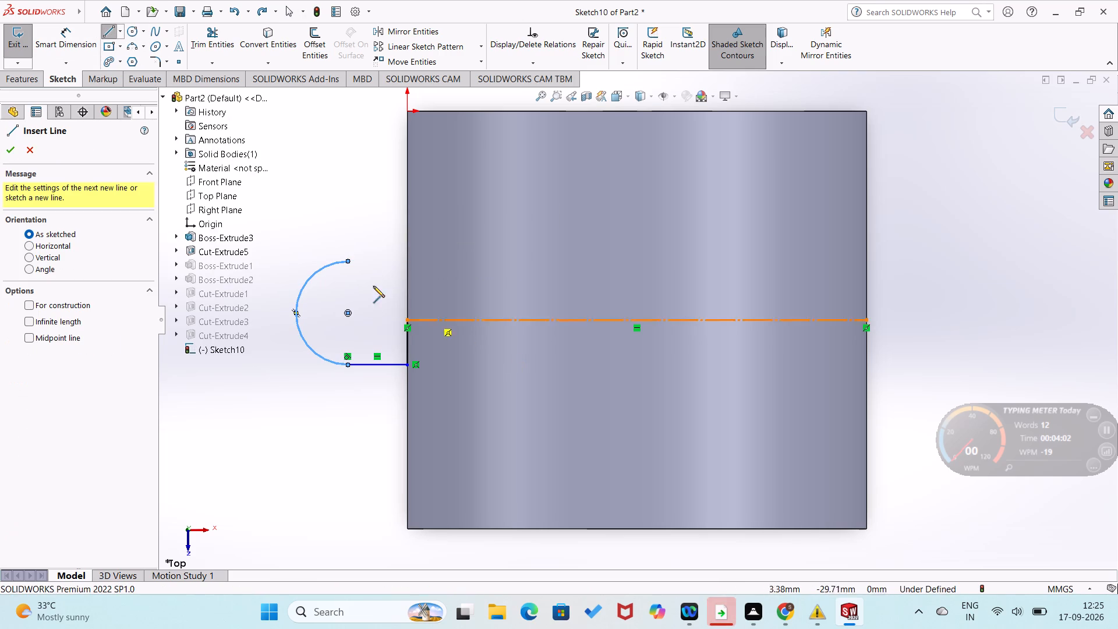
pyautogui.click(349, 262)
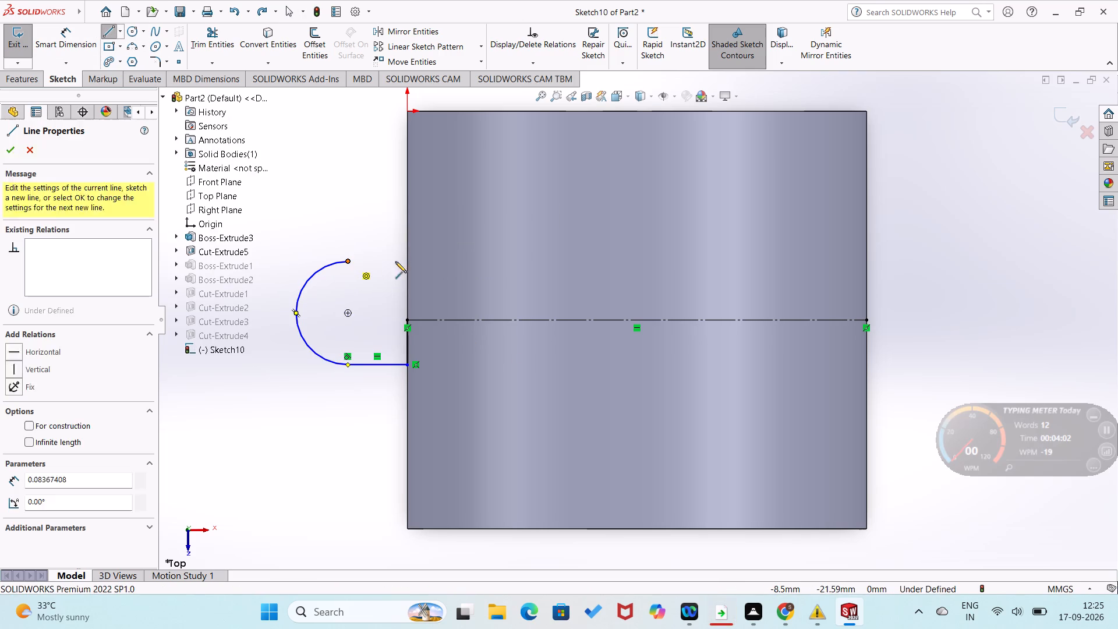
pyautogui.click(407, 262)
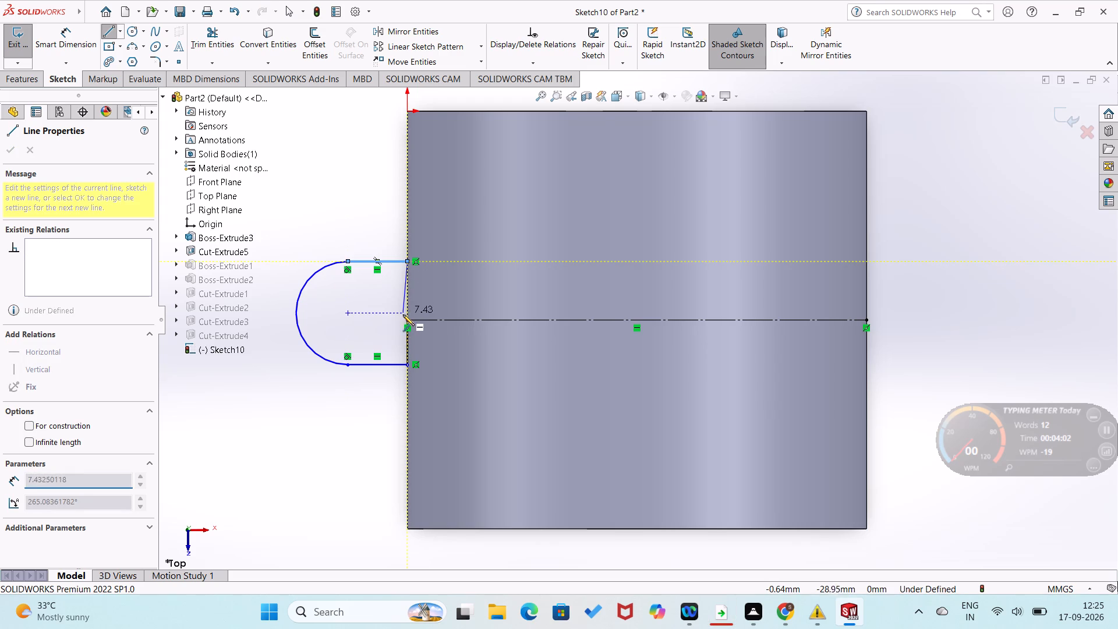
pyautogui.click(406, 322)
pyautogui.rightClick(406, 322)
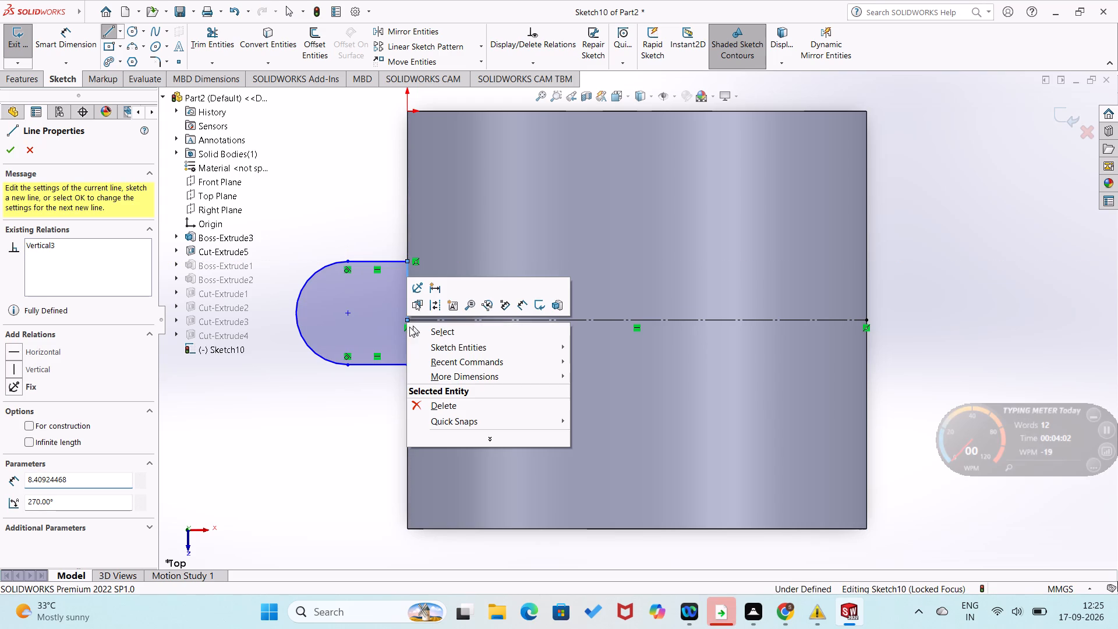
pyautogui.click(441, 329)
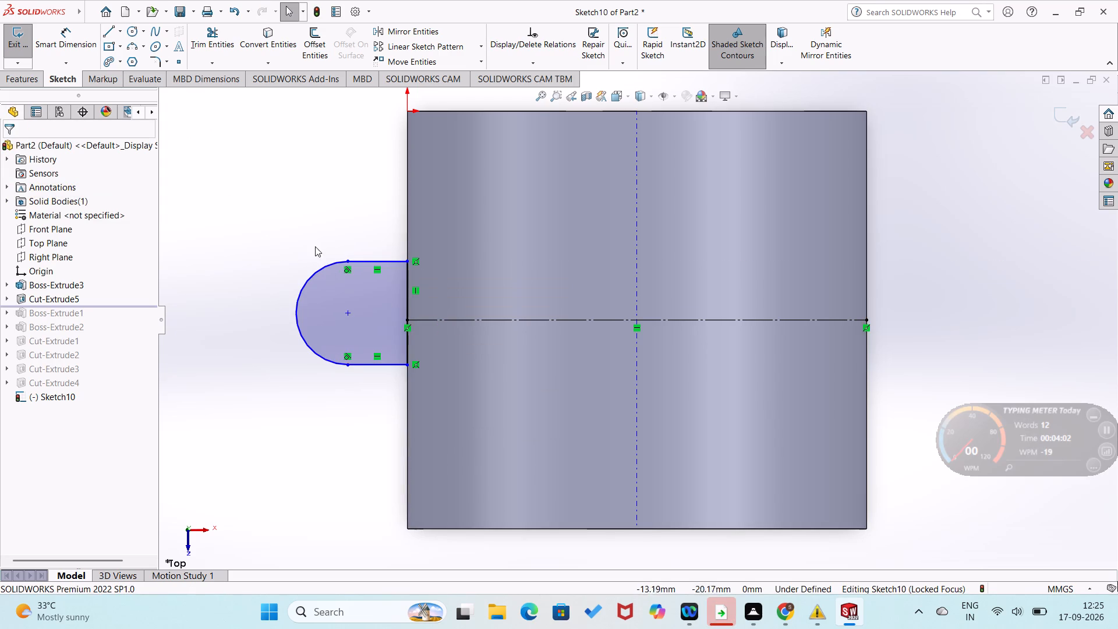
# Dimension the profile's semicircular arc with a 10 mm radius.
pyautogui.moveTo(297, 260); pyautogui.dragTo(287, 238, button='right')
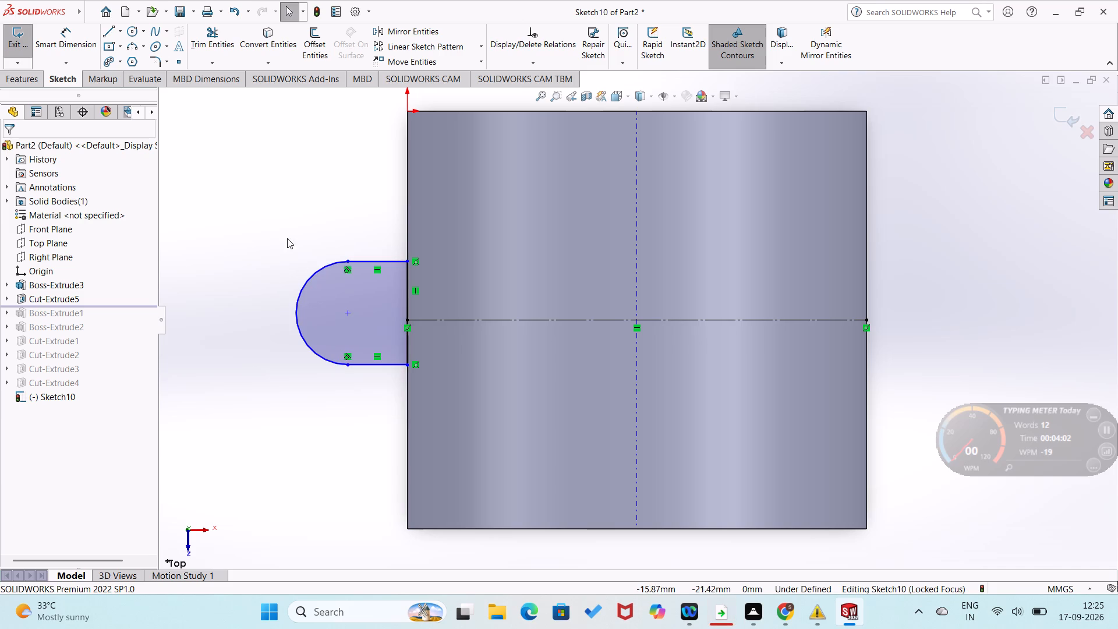
pyautogui.moveTo(287, 238); pyautogui.dragTo(298, 102, button='right')
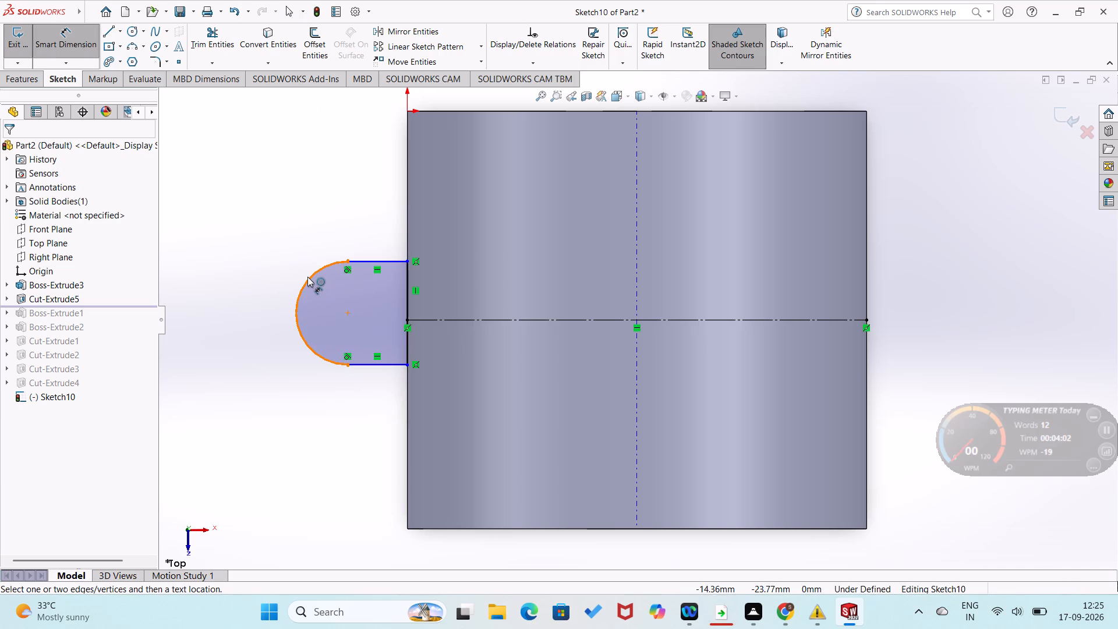
pyautogui.click(307, 277)
pyautogui.click(313, 231)
pyautogui.write('10')
pyautogui.press('Return')
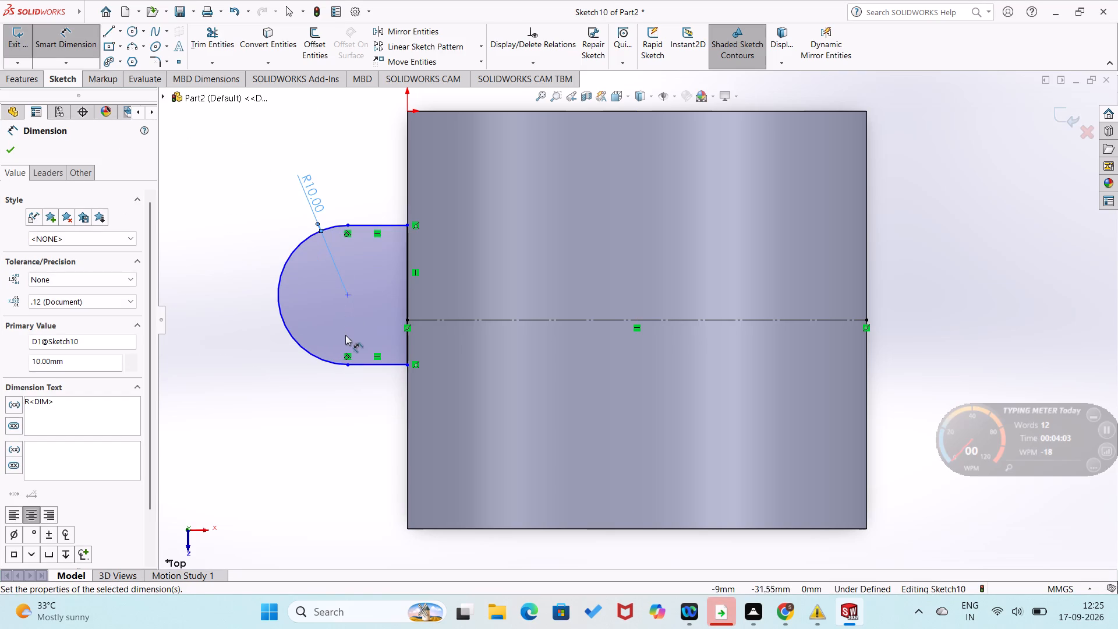
# Dimension the short vertical line between the centreline's end and the profile's nearer horizontal line at 5 mm.
pyautogui.click(409, 349)
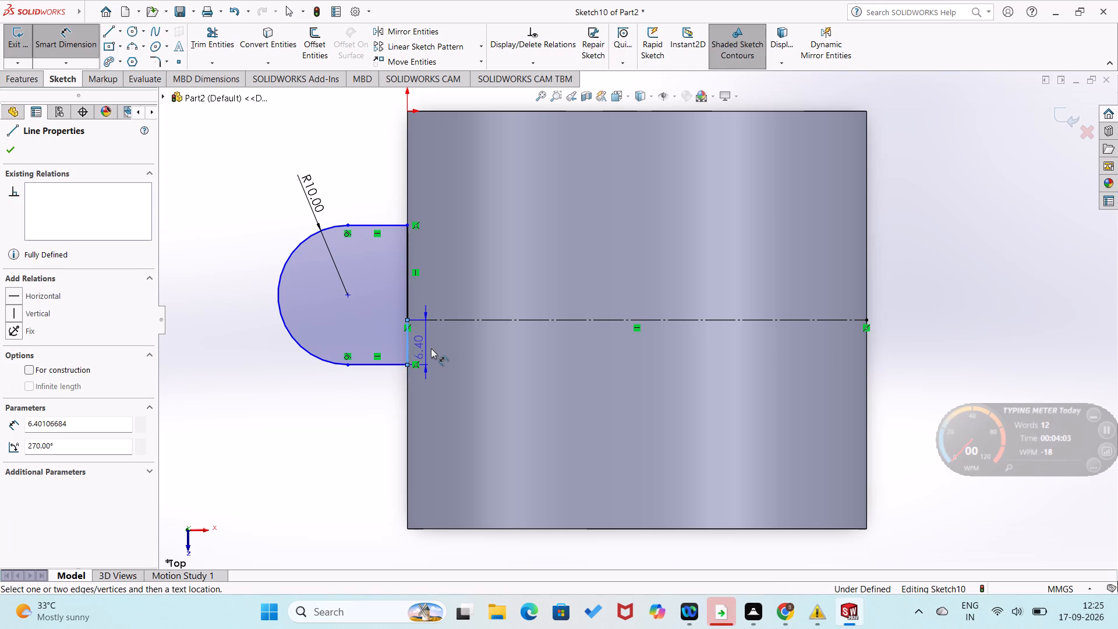
pyautogui.click(433, 349)
pyautogui.write('5.')
pyautogui.press('Return')
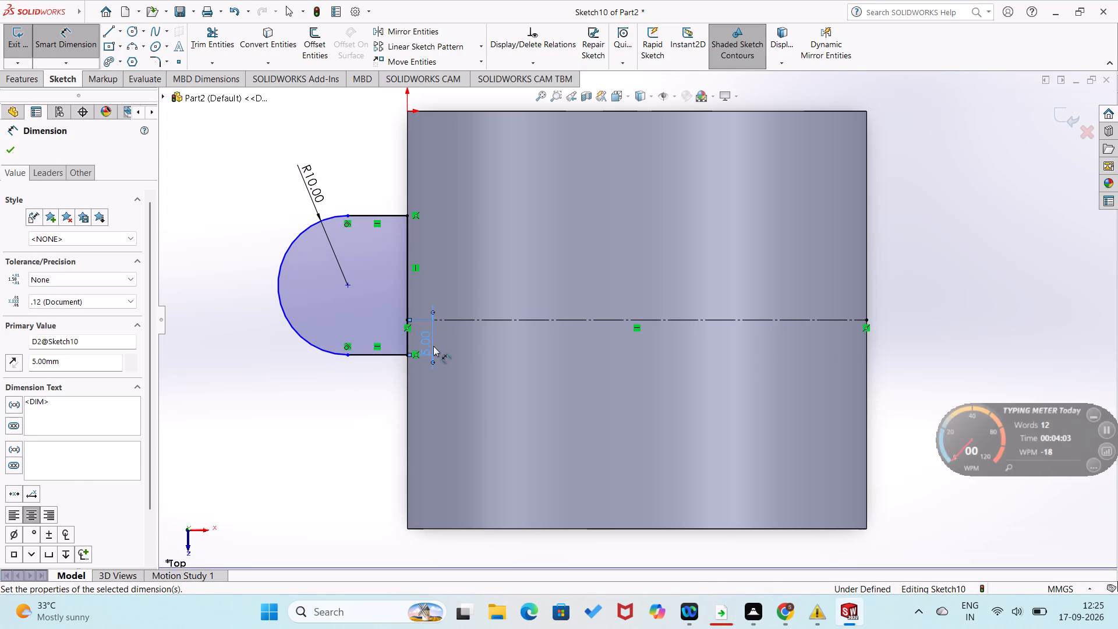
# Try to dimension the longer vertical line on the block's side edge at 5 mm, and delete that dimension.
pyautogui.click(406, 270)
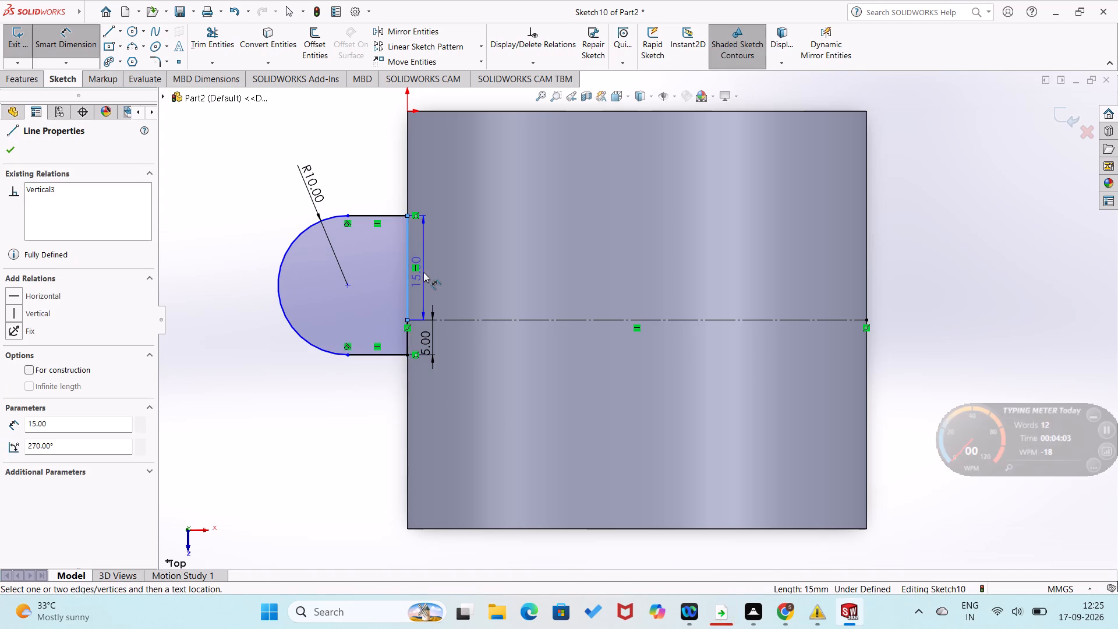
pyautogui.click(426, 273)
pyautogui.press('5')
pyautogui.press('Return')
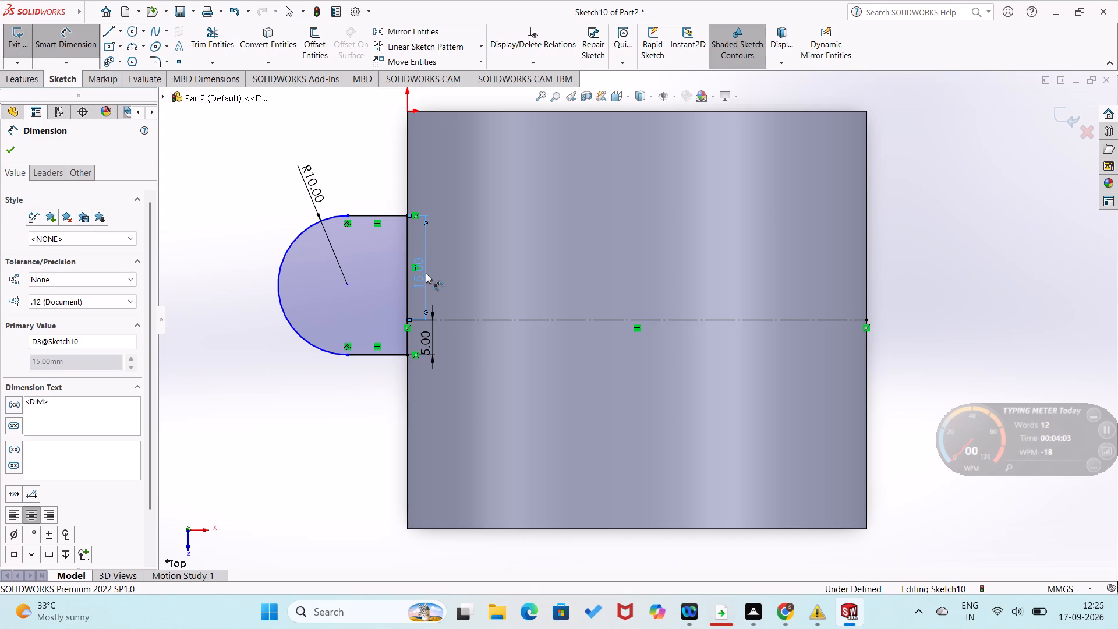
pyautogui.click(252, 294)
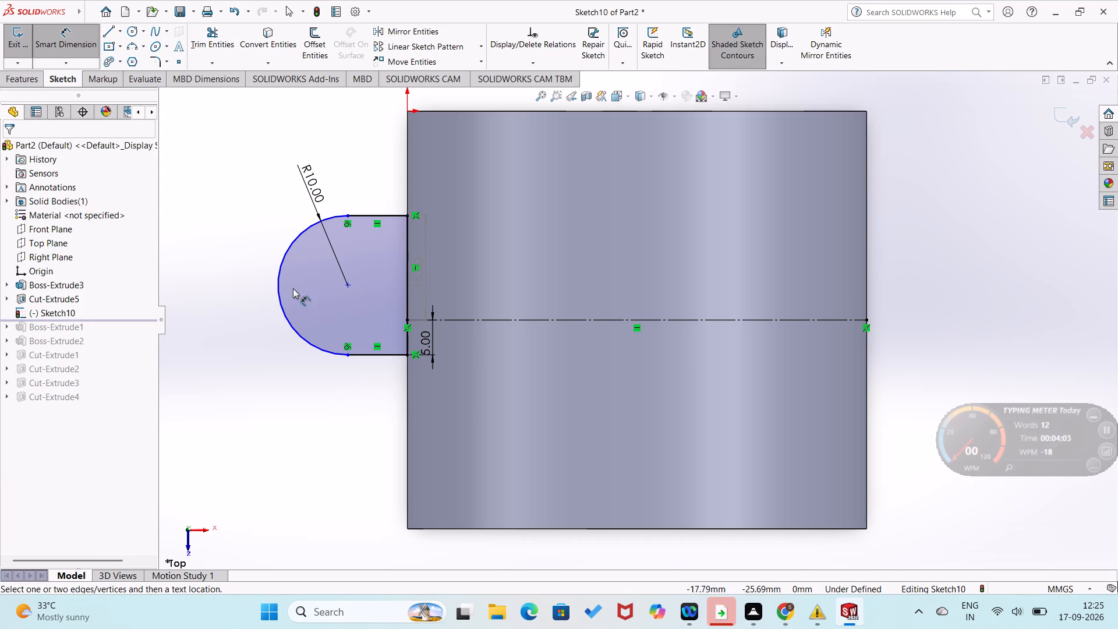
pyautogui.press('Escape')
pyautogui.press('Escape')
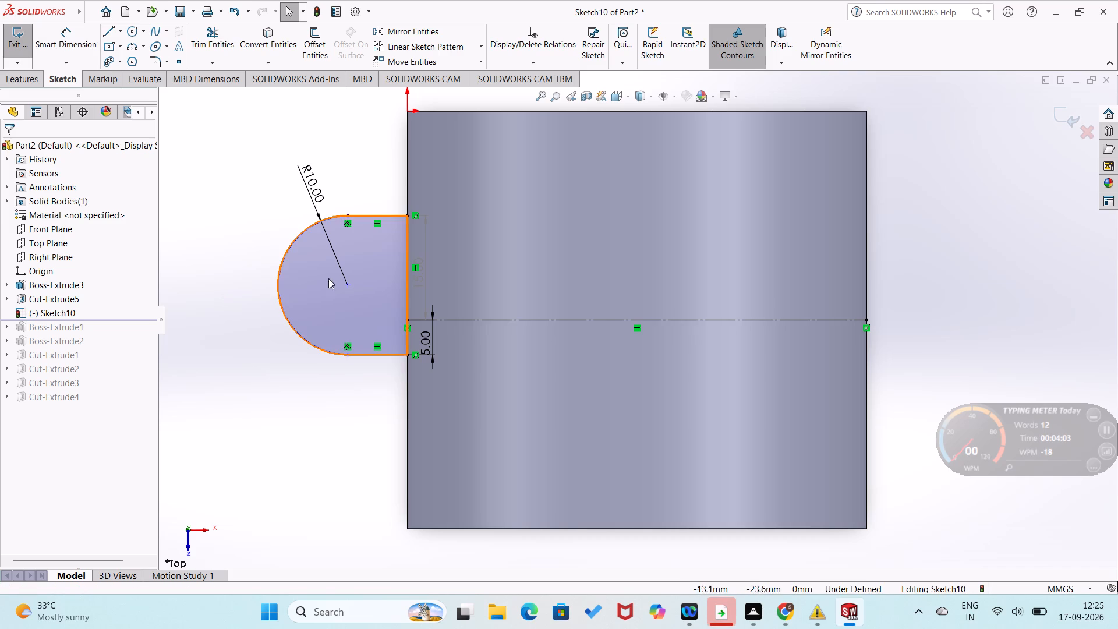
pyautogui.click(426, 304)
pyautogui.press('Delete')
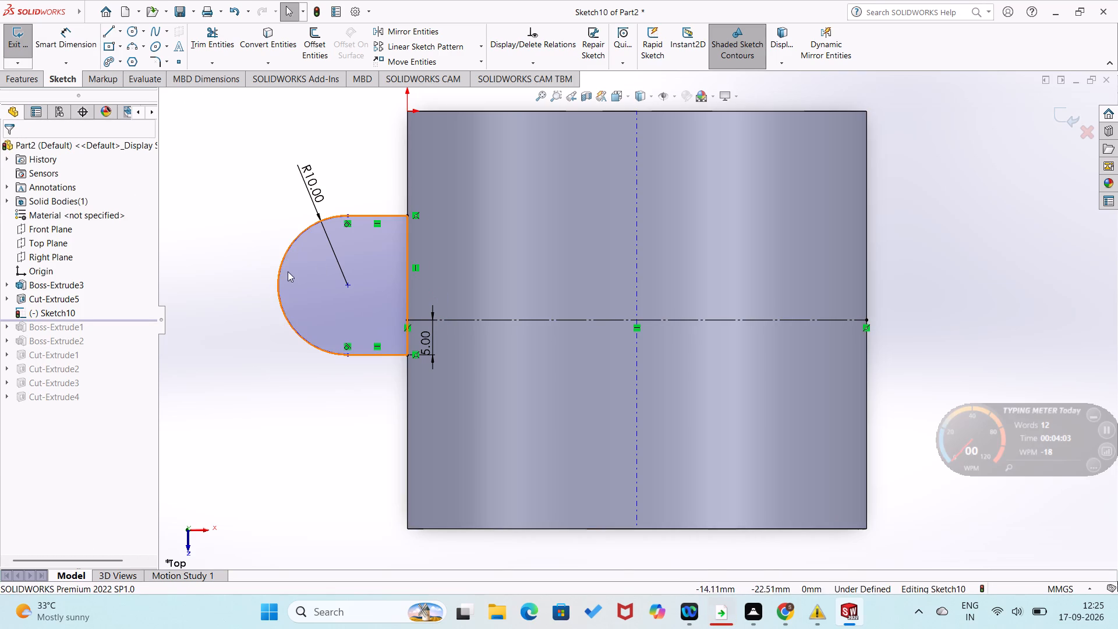
# Dimension the arc's centre point 10 mm from the vertical line on the block's side edge.
pyautogui.moveTo(237, 267); pyautogui.dragTo(236, 180, button='right')
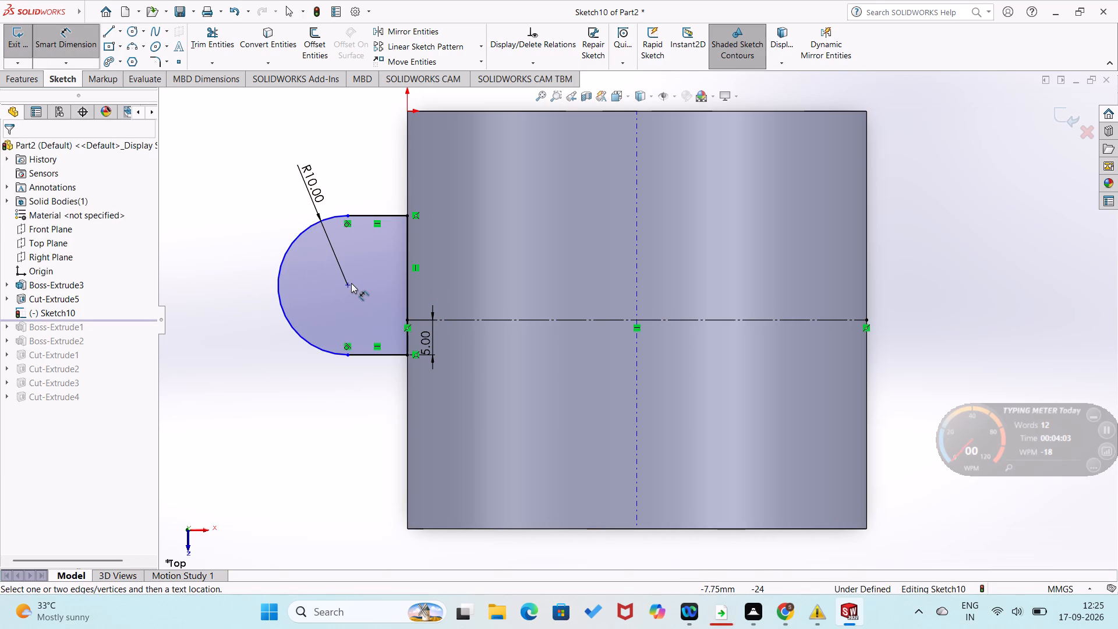
pyautogui.click(345, 286)
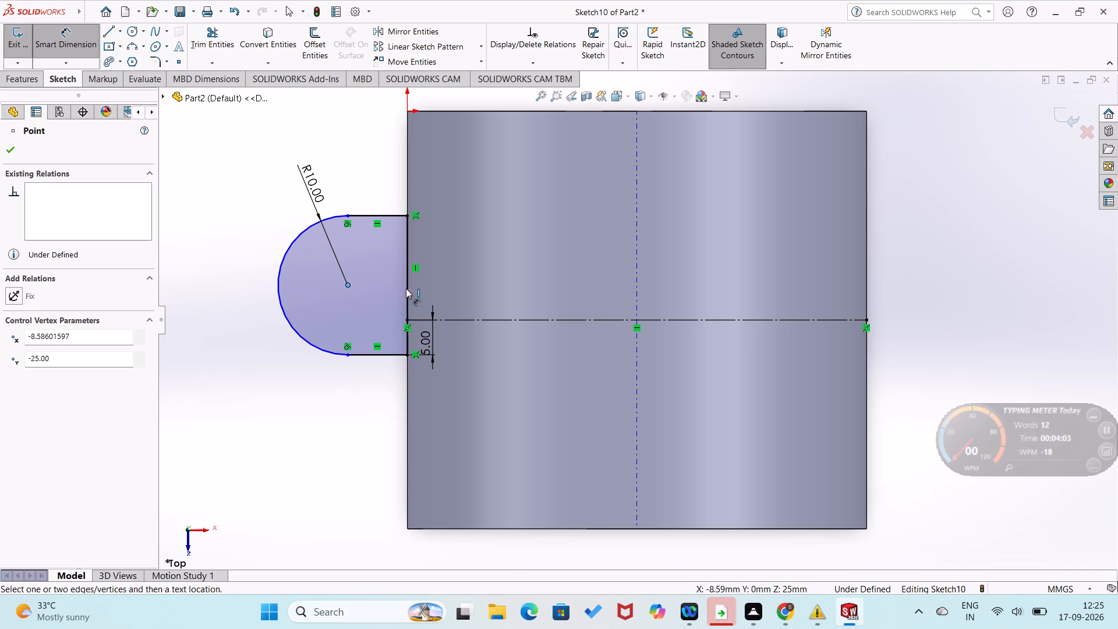
pyautogui.click(409, 288)
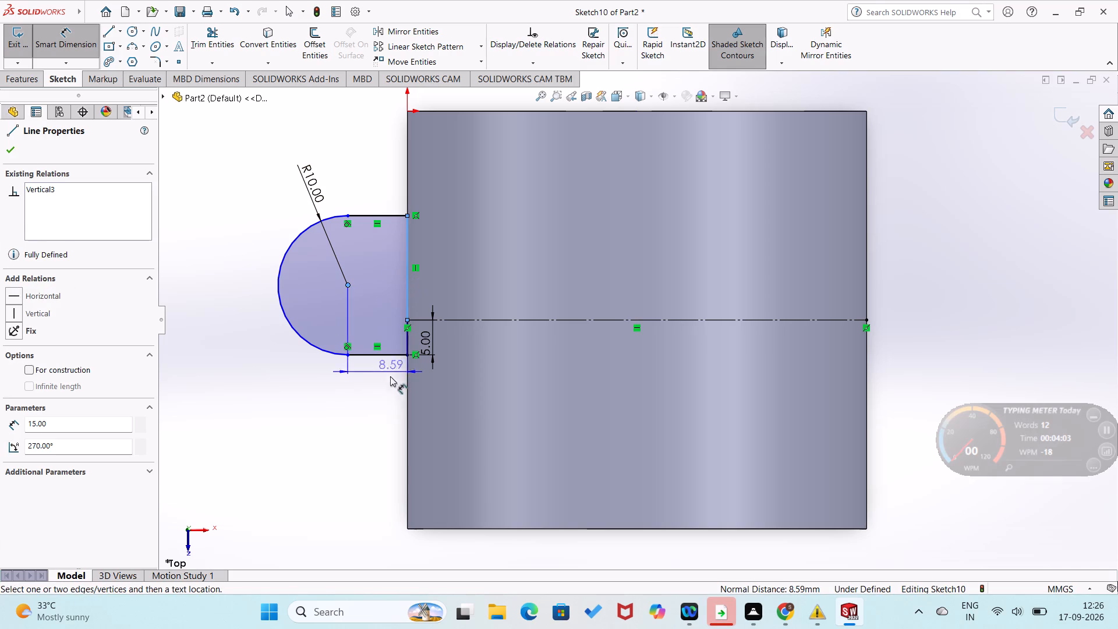
pyautogui.click(384, 401)
pyautogui.write('10')
pyautogui.press('Return')
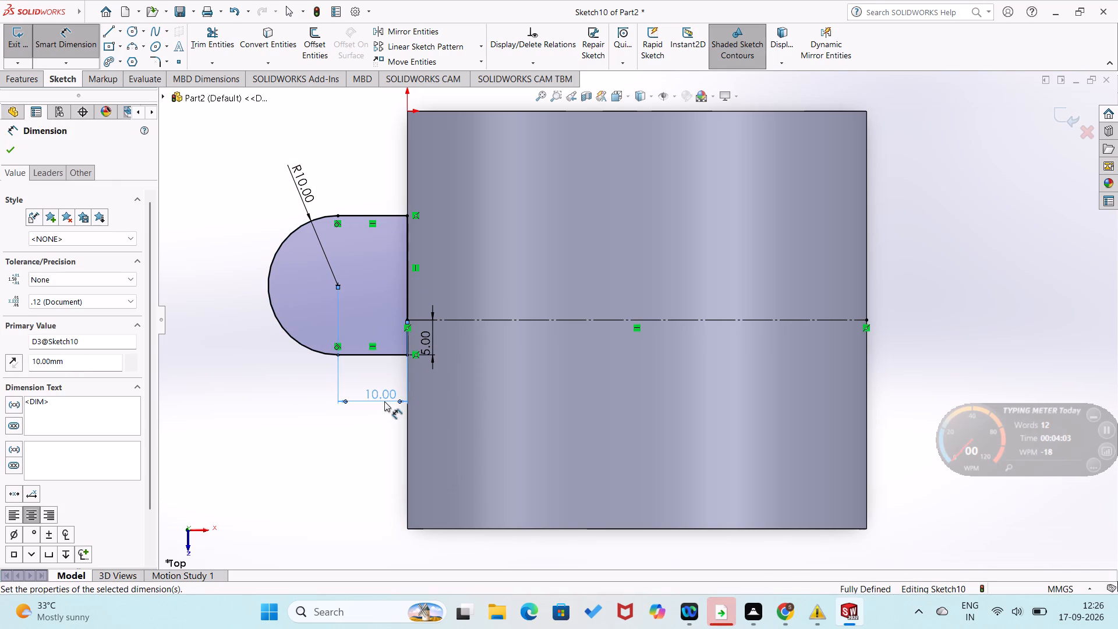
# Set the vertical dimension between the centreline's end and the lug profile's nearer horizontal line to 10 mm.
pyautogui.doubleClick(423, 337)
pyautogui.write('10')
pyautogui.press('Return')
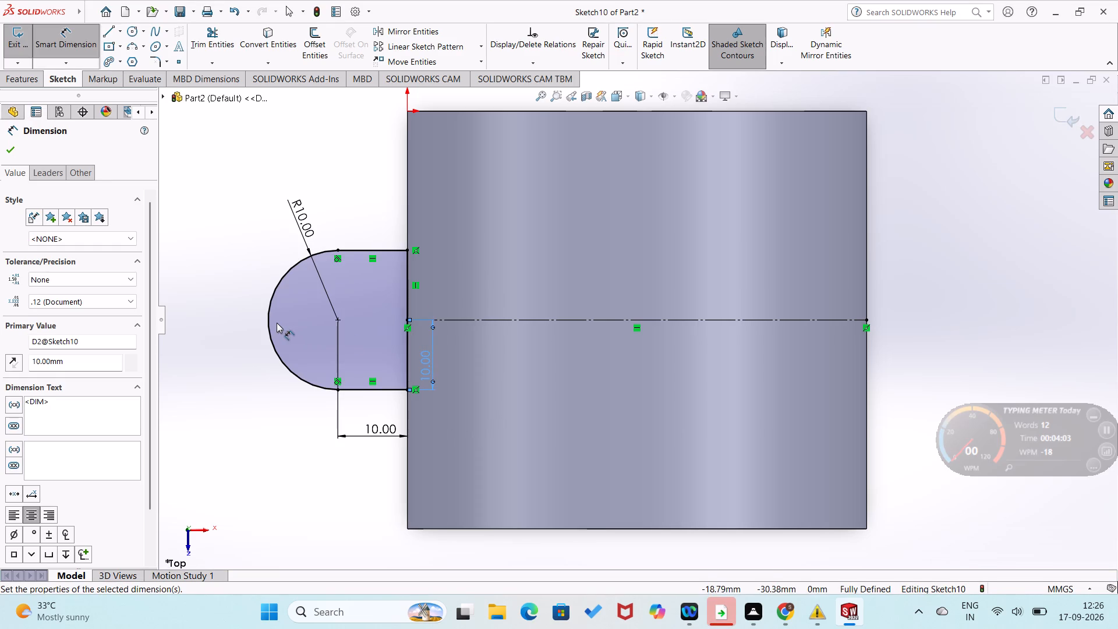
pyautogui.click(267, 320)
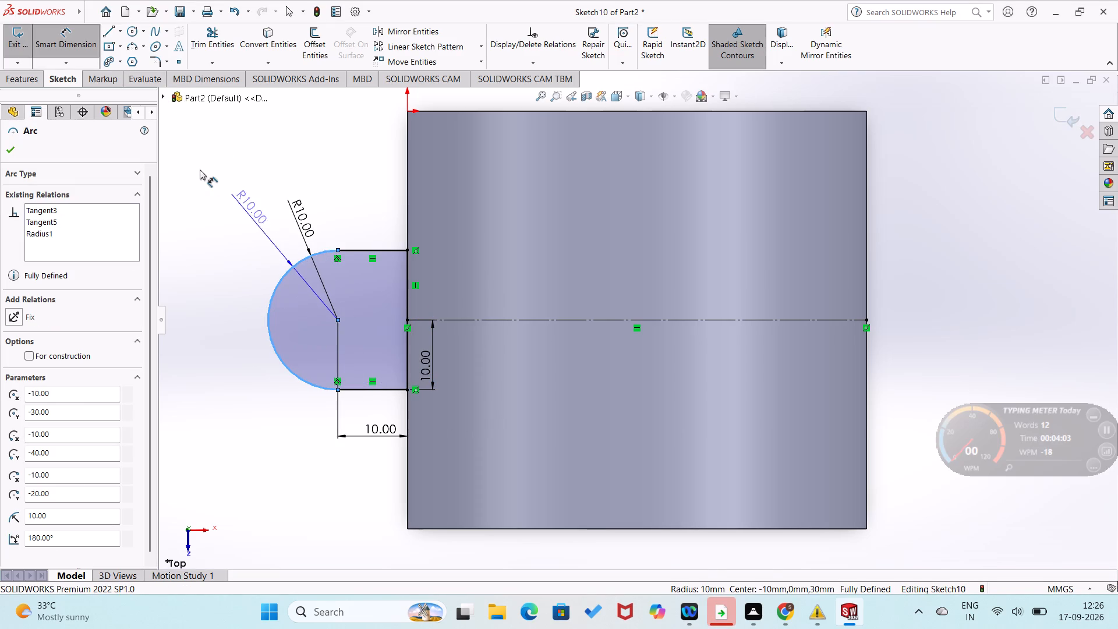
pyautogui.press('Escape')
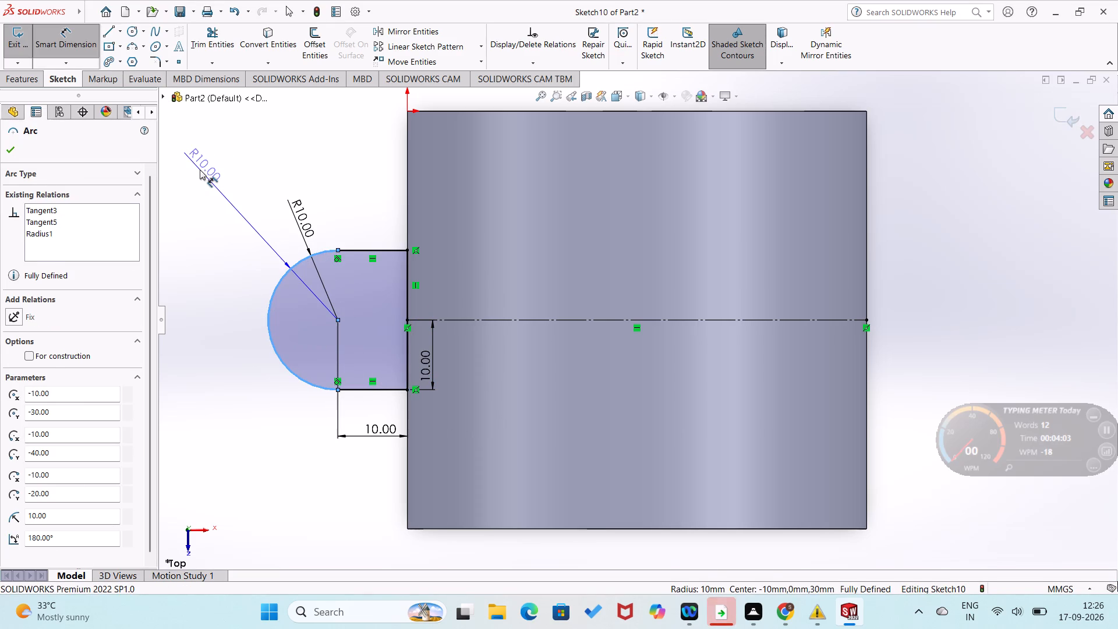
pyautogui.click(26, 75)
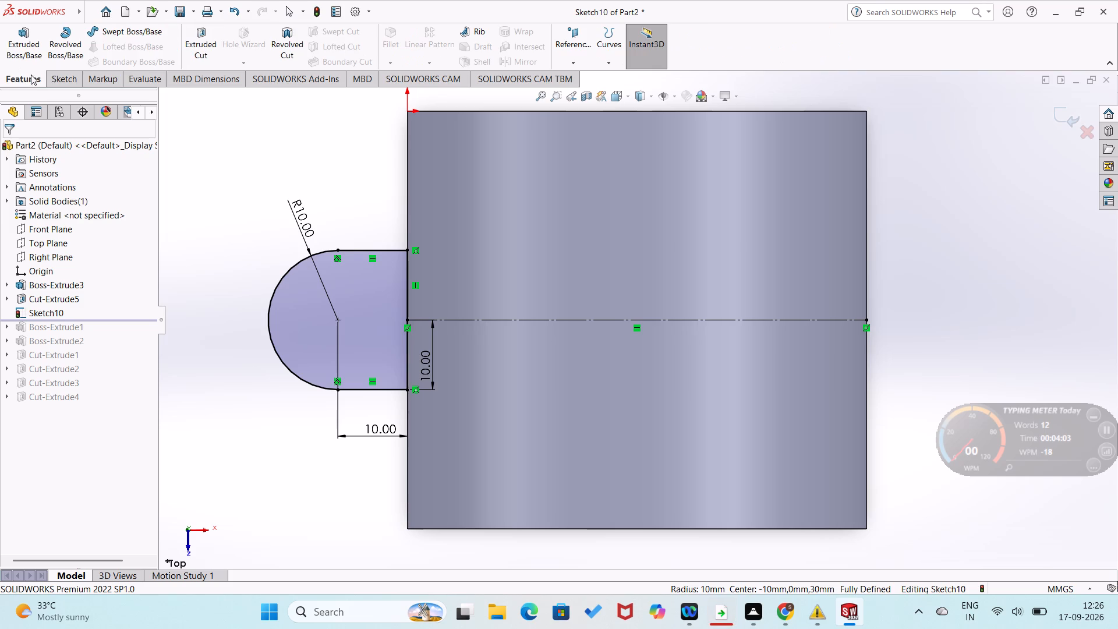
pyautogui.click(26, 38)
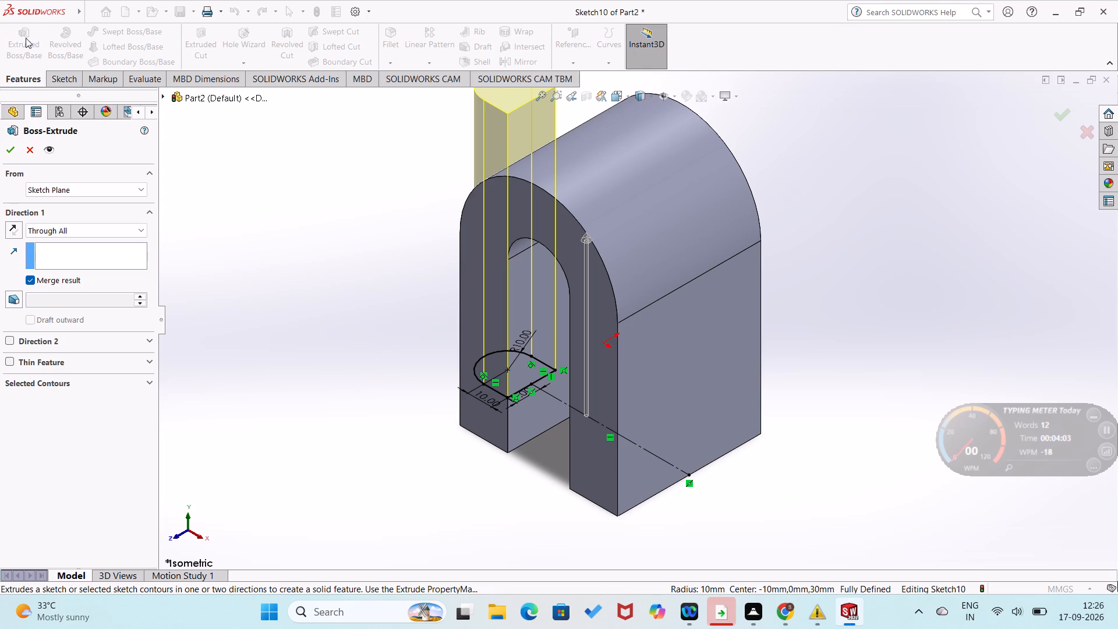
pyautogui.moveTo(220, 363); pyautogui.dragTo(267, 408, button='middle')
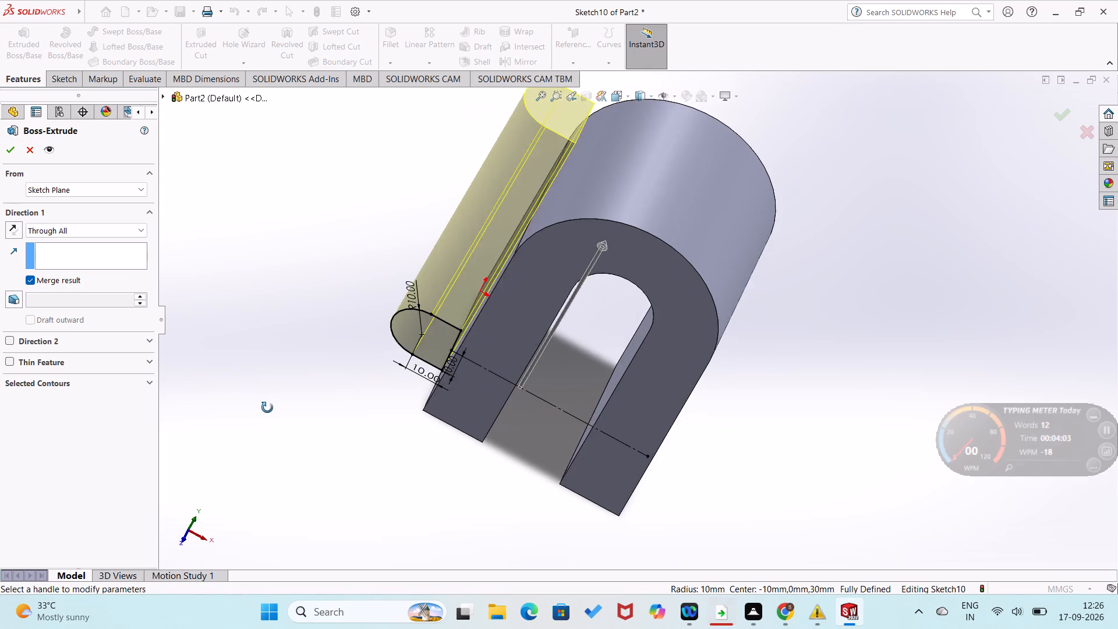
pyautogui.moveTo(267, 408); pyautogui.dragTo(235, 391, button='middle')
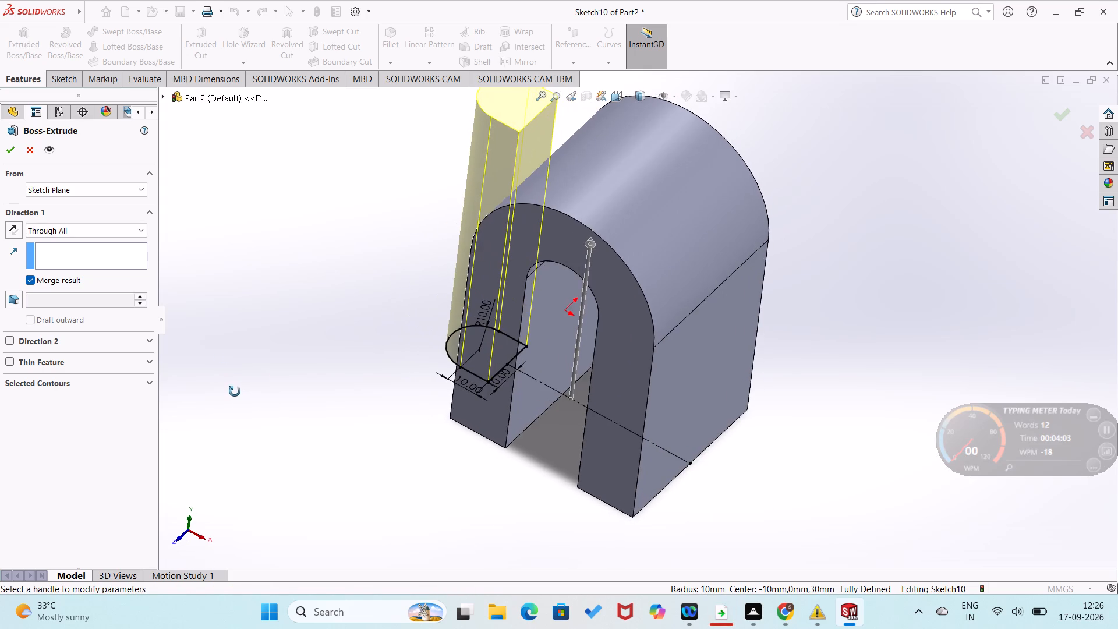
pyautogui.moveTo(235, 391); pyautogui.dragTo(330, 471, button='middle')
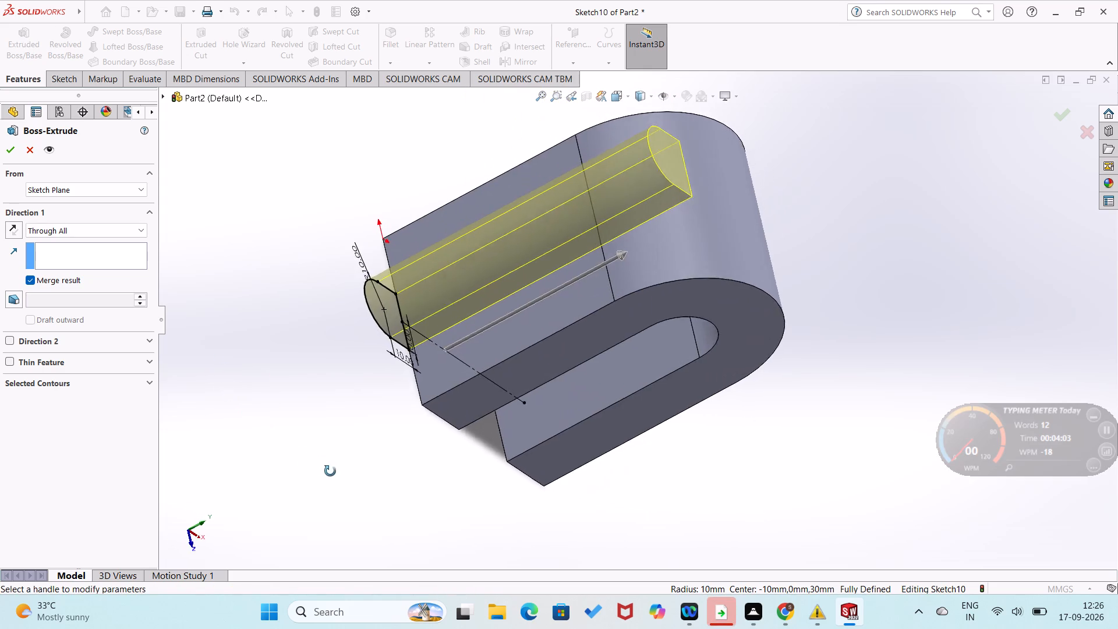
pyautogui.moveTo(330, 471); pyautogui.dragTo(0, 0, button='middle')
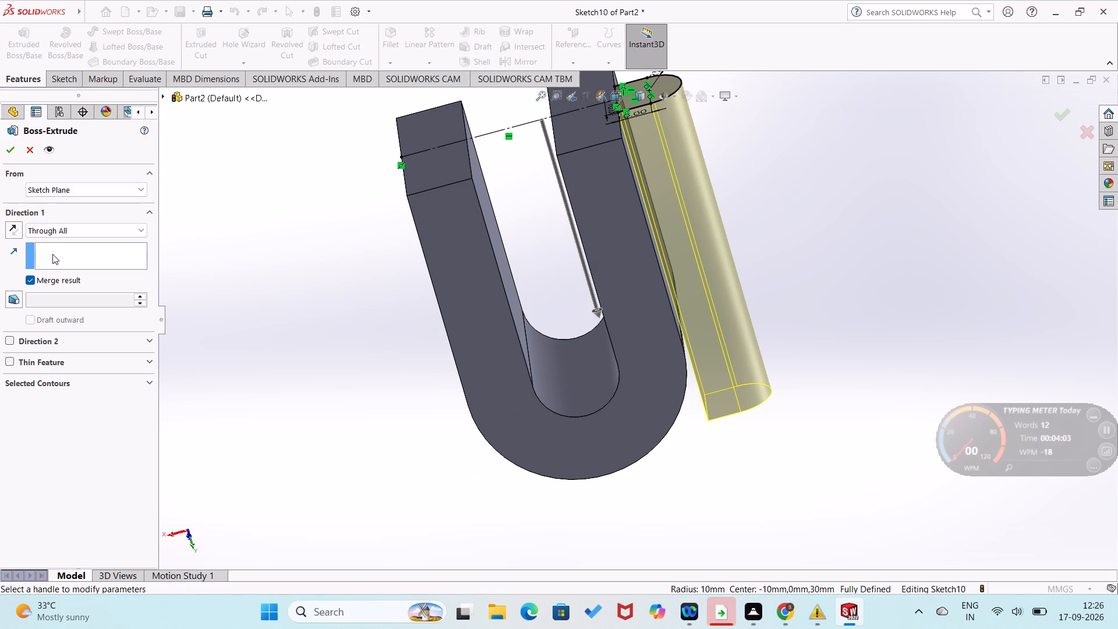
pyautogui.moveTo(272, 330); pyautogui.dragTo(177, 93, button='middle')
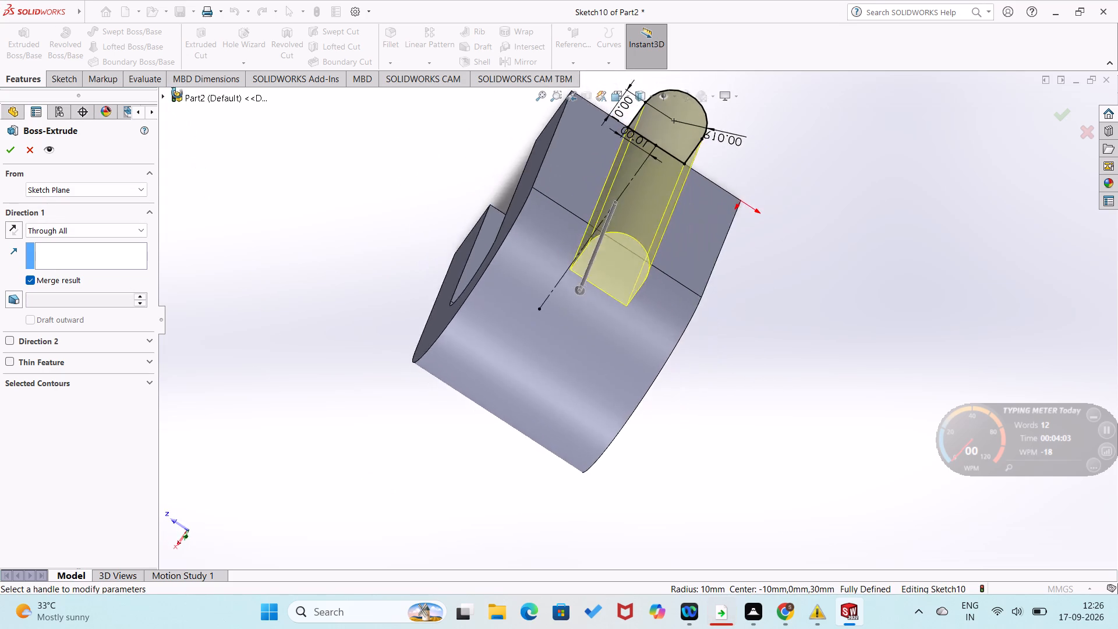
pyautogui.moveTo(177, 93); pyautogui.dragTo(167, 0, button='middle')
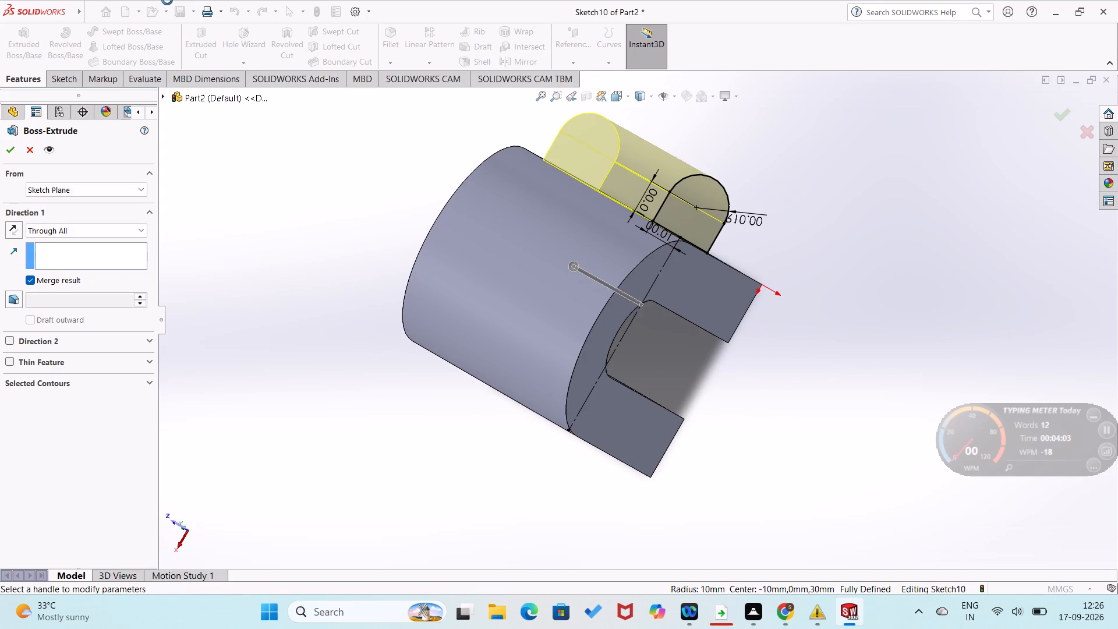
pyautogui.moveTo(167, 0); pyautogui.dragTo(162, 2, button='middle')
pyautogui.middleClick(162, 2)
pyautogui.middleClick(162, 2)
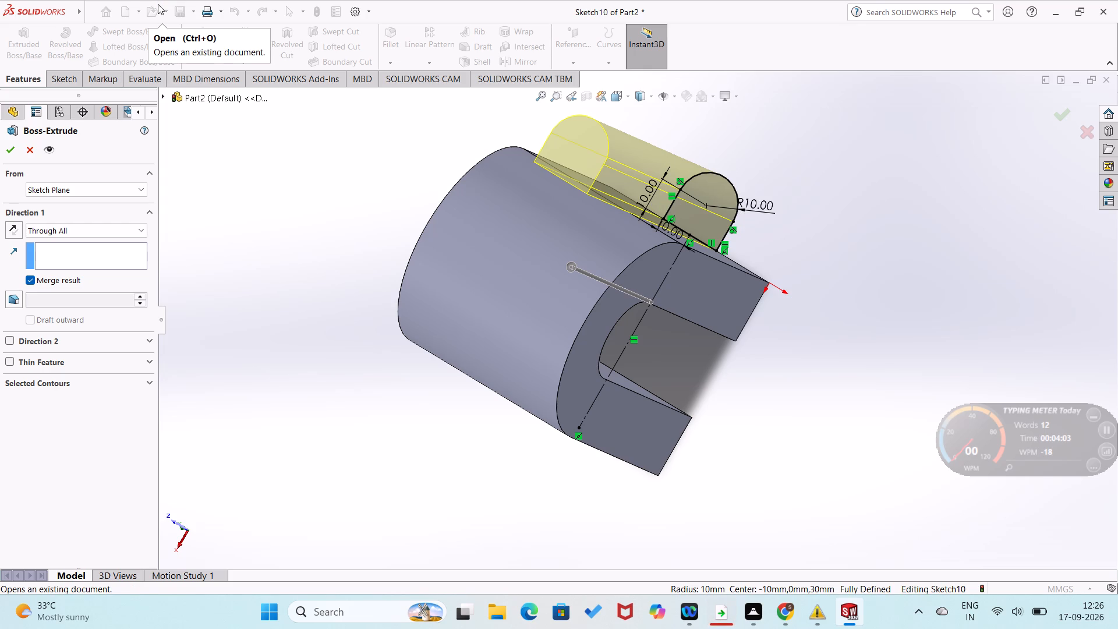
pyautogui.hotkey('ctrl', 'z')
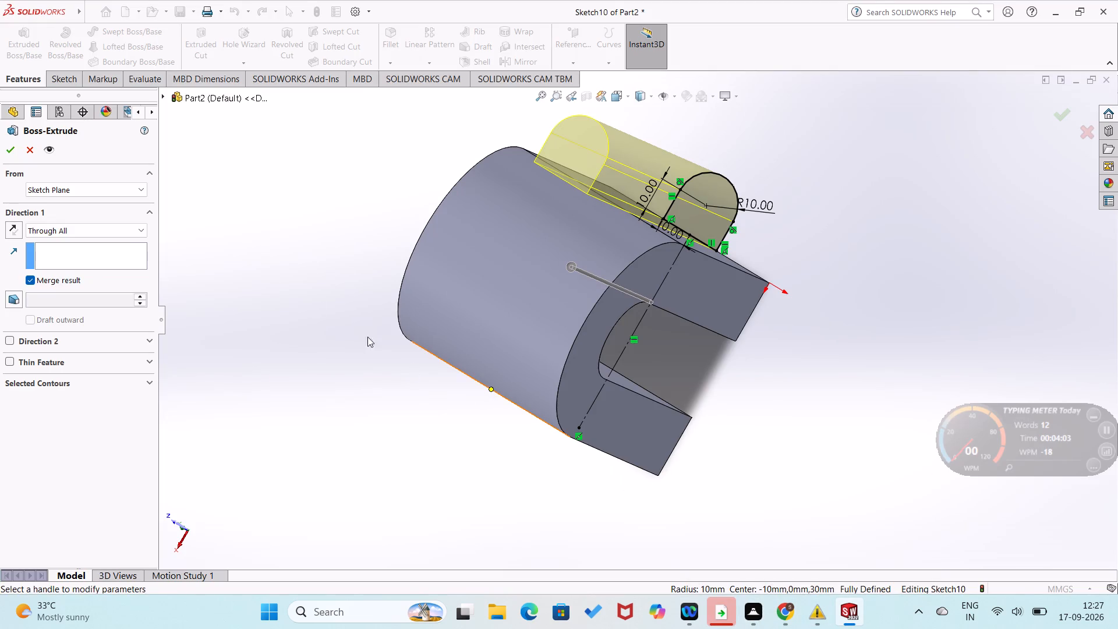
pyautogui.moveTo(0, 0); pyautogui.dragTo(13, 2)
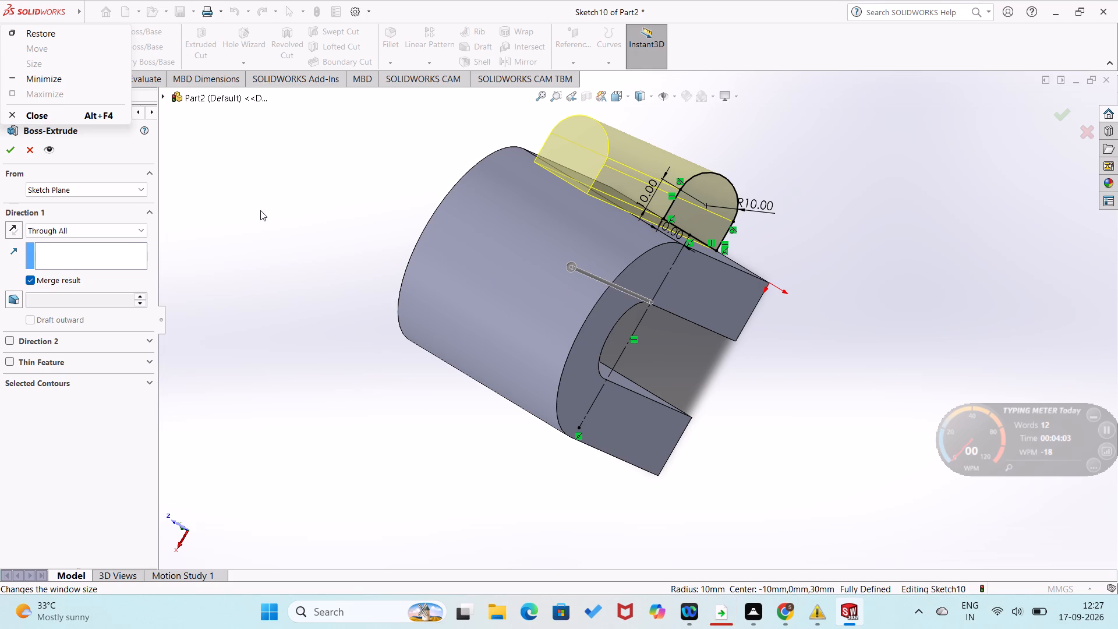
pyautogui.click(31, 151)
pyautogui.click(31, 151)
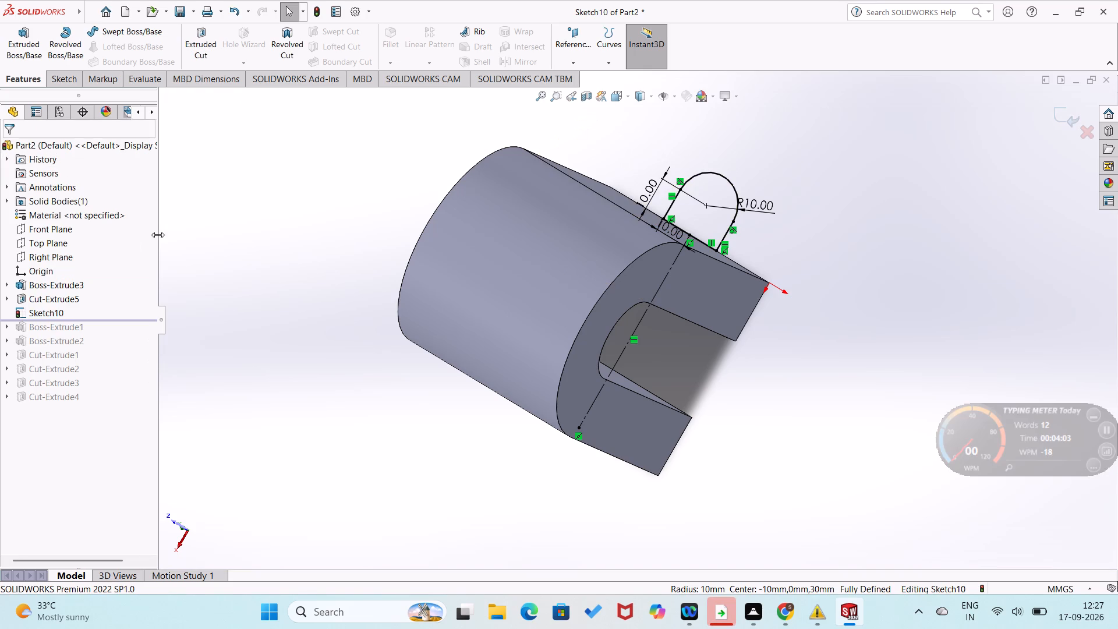
# Undo the whole Top Plane lug sketch, including its dimensions, arc, lines and centreline, back to the arched block without that sketch.
pyautogui.hotkey('ctrl', 'z')
pyautogui.hotkey('ctrl', 'z')
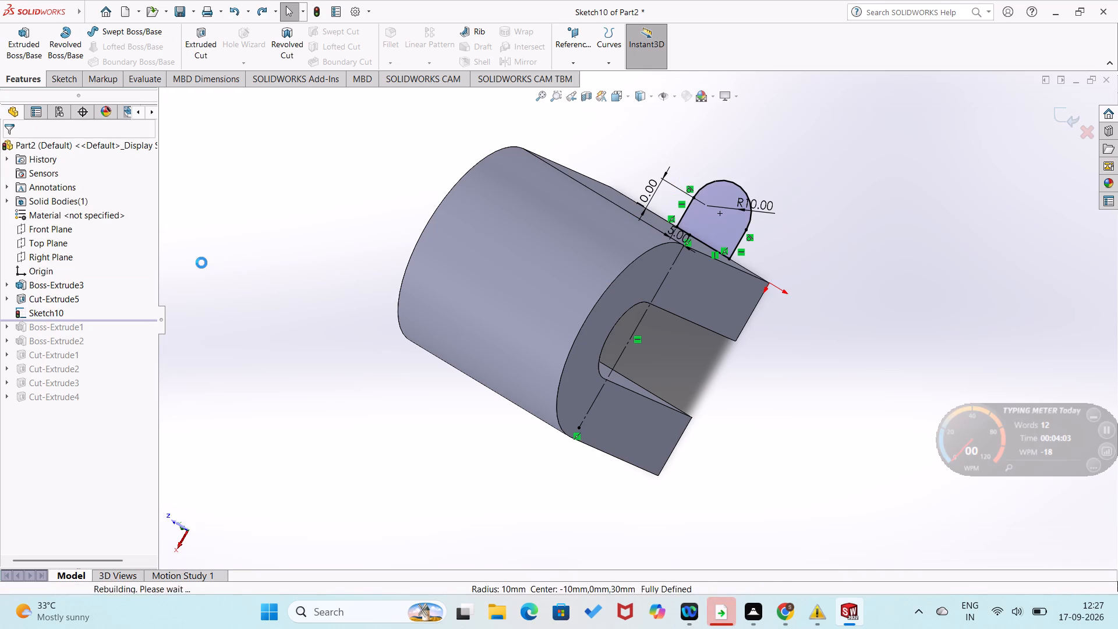
pyautogui.hotkey('ctrl', 'z')
pyautogui.hotkey('ctrl', 'z')
pyautogui.hotkey('ctrl', 'z')
pyautogui.hotkey('ctrl', 'z')
pyautogui.hotkey('ctrl', 'z')
pyautogui.hotkey('ctrl', 'z')
pyautogui.hotkey('ctrl', 'z')
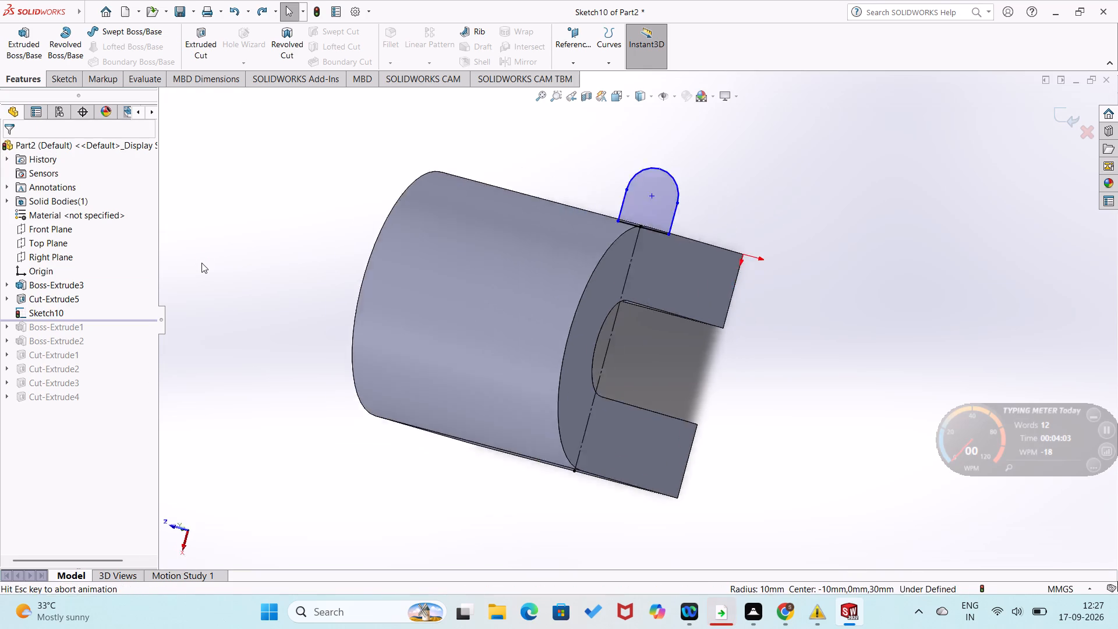
pyautogui.hotkey('ctrl', 'z')
pyautogui.hotkey('ctrl', 'z')
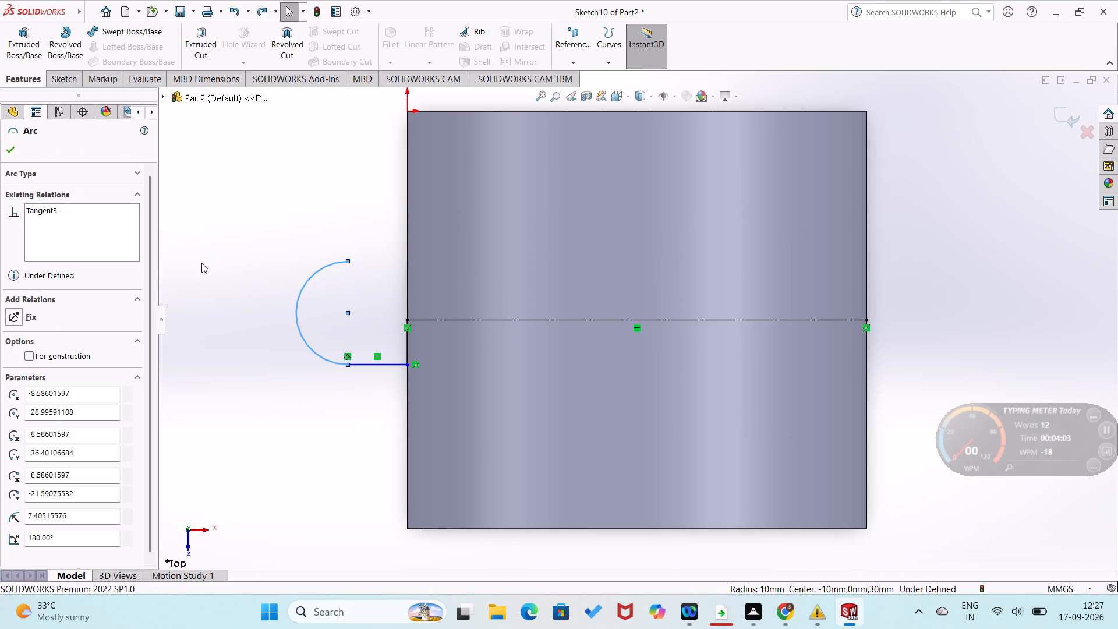
pyautogui.hotkey('ctrl', 'z')
pyautogui.hotkey('ctrl', 'z')
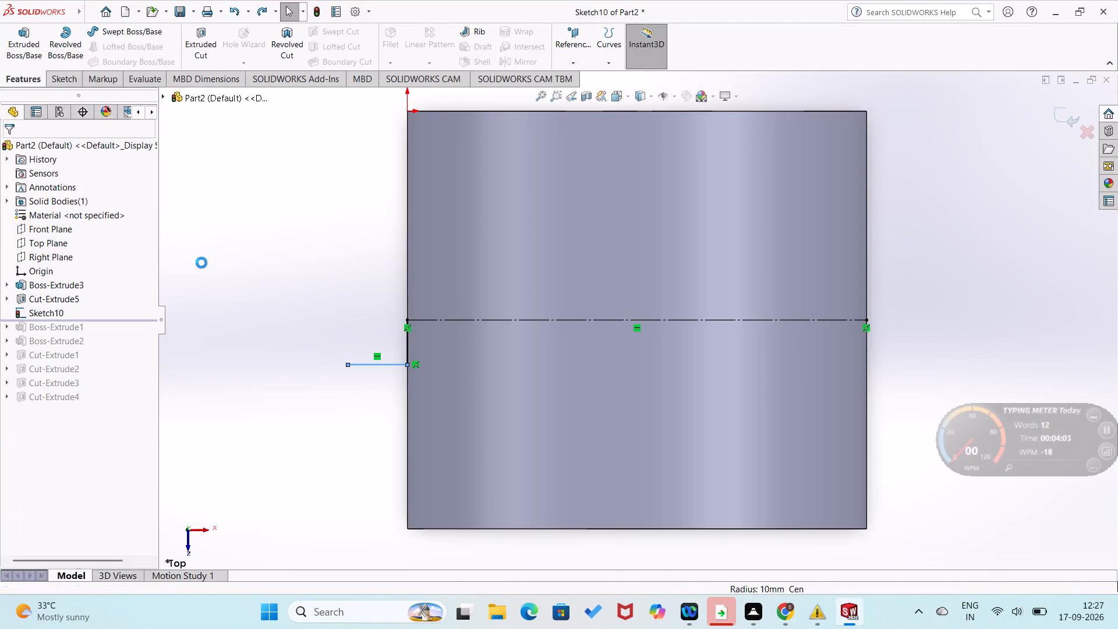
pyautogui.hotkey('ctrl', 'z')
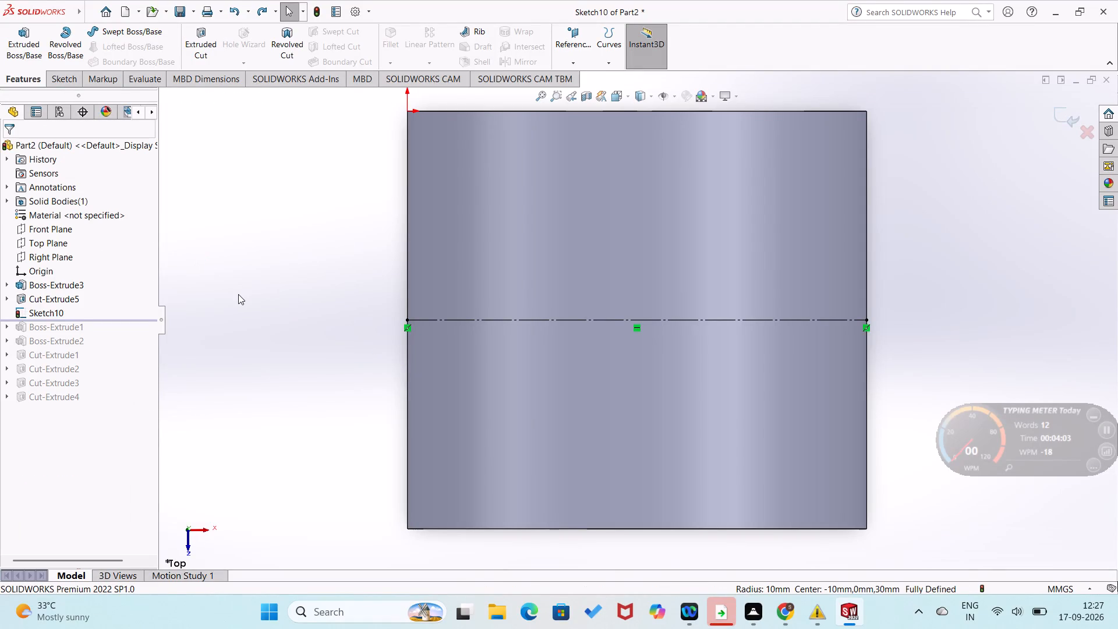
pyautogui.hotkey('ctrl', 'z')
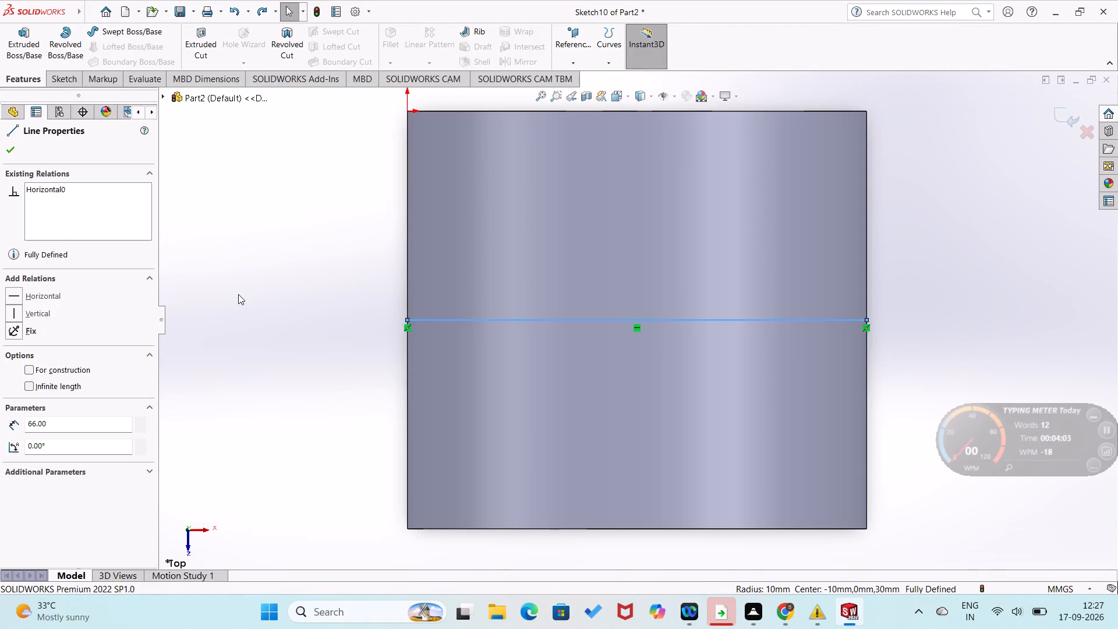
pyautogui.hotkey('ctrl', 'z')
pyautogui.hotkey('ctrl', 'z')
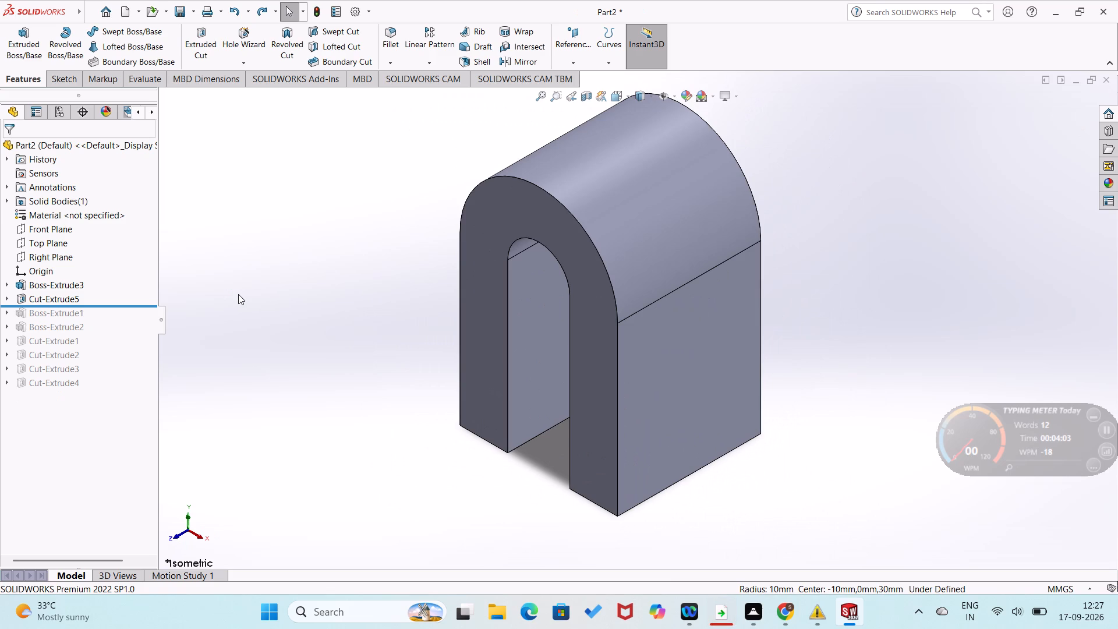
# Start a new sketch on the block's arched front face.
pyautogui.click(518, 213)
pyautogui.click(565, 174)
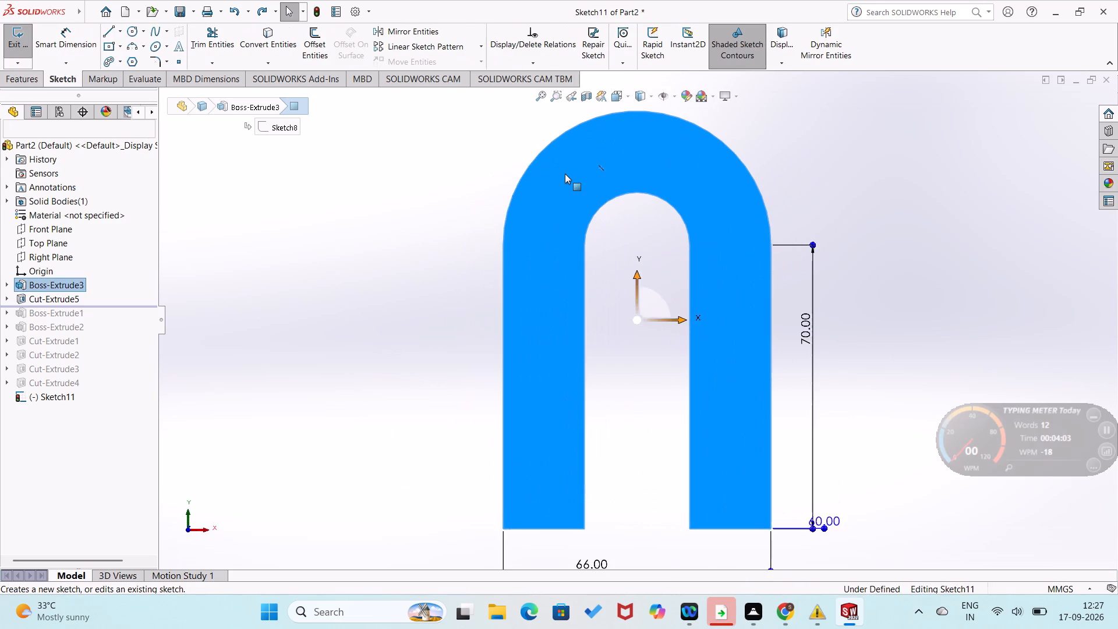
pyautogui.click(444, 210)
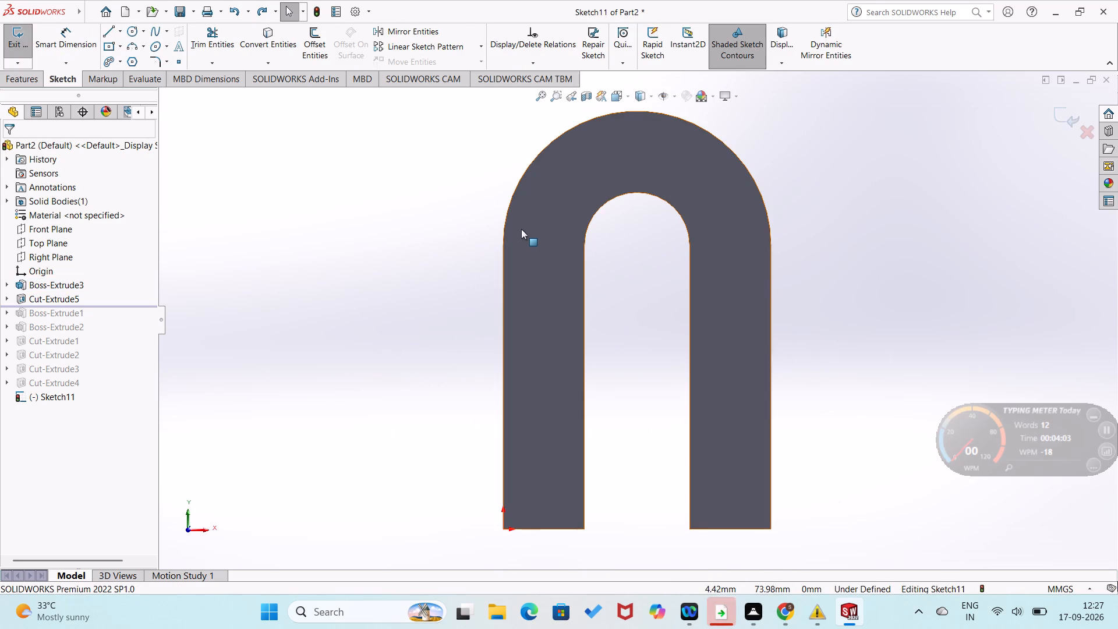
pyautogui.scroll(1, 522, 229)
pyautogui.scroll(-1, 522, 229)
pyautogui.scroll(1, 522, 229)
pyautogui.scroll(-2, 522, 229)
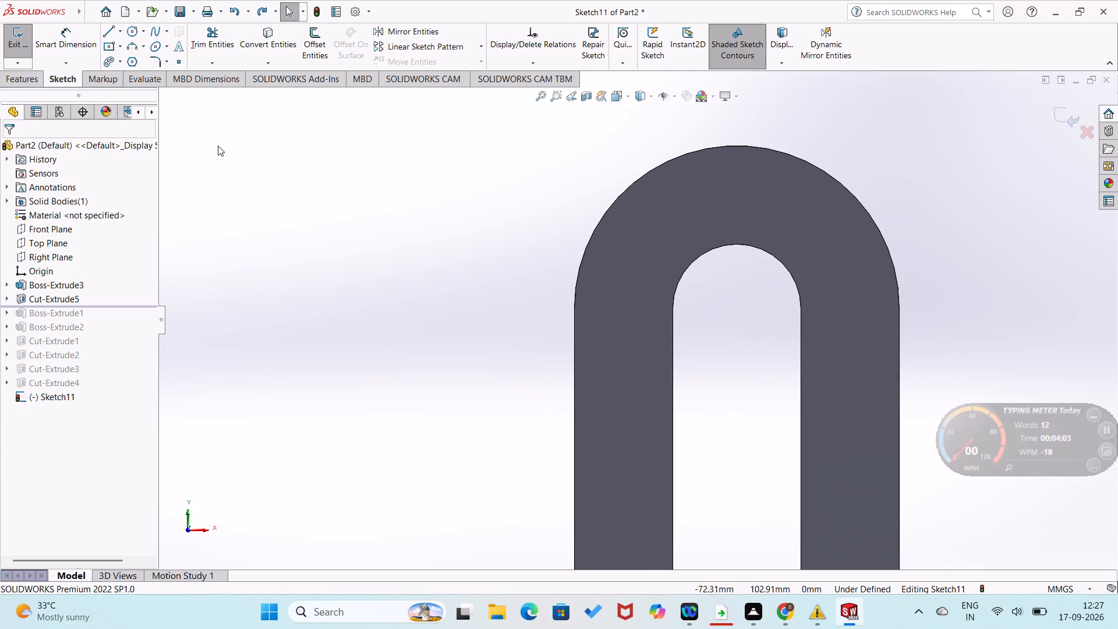
# Draw a horizontal line about 10.6 mm leftward from the outer arch's apex, and a vertical line about 13.5 mm up from its end.
pyautogui.click(108, 29)
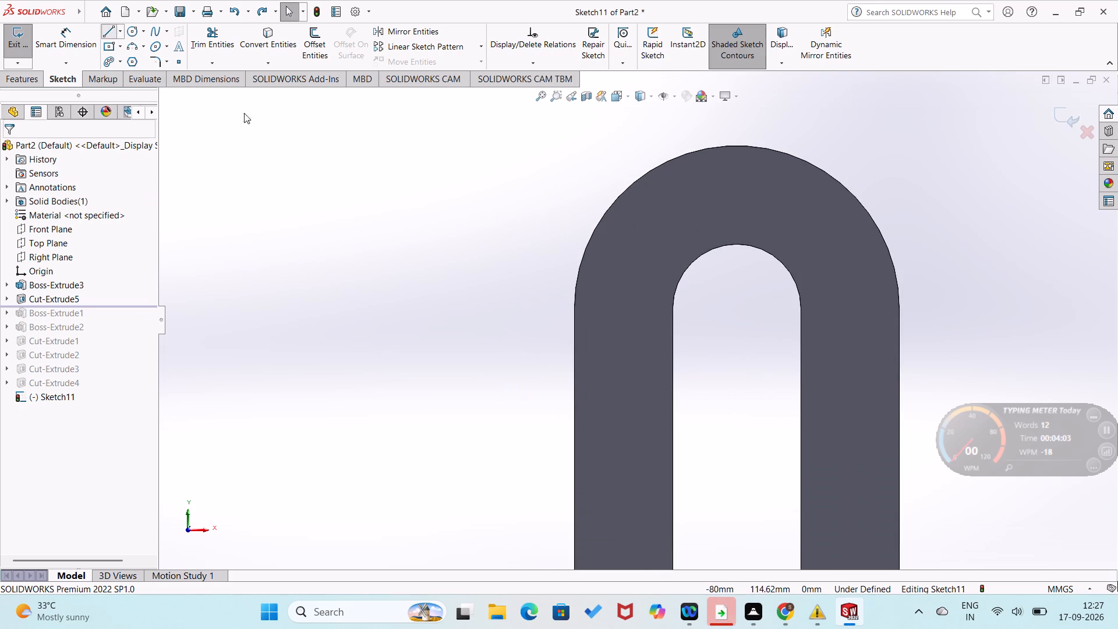
pyautogui.click(734, 146)
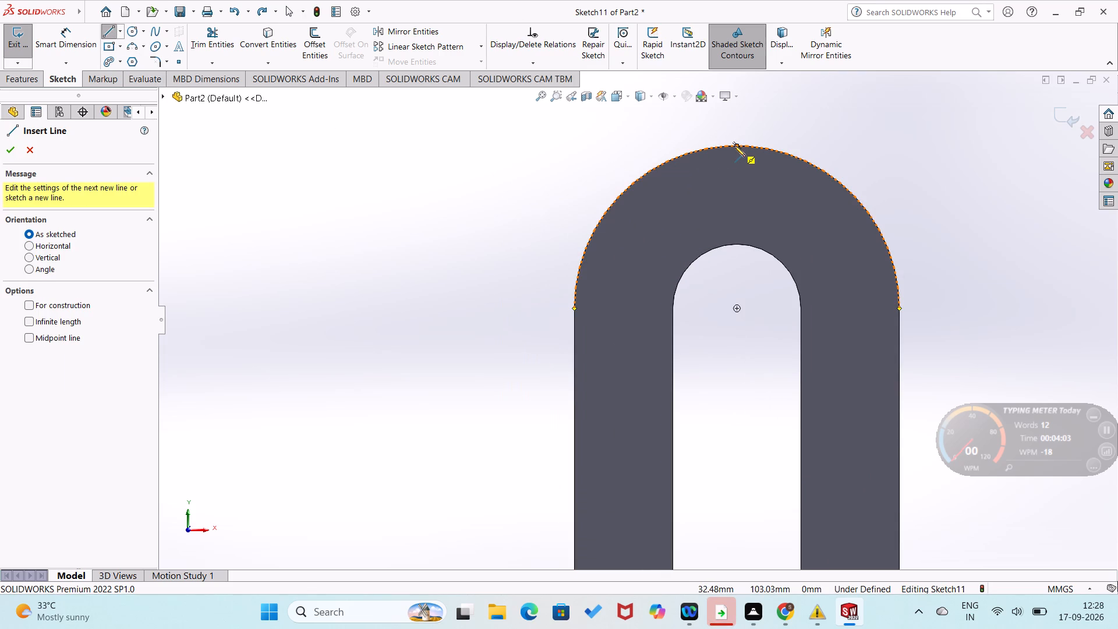
pyautogui.click(685, 148)
pyautogui.scroll(1, 684, 118)
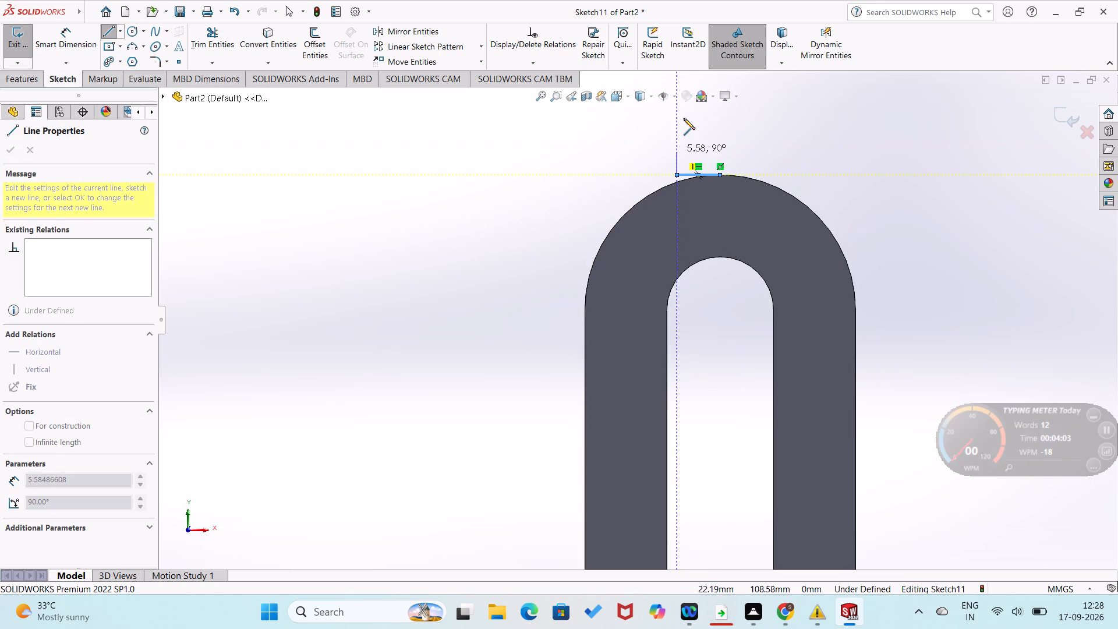
pyautogui.click(676, 119)
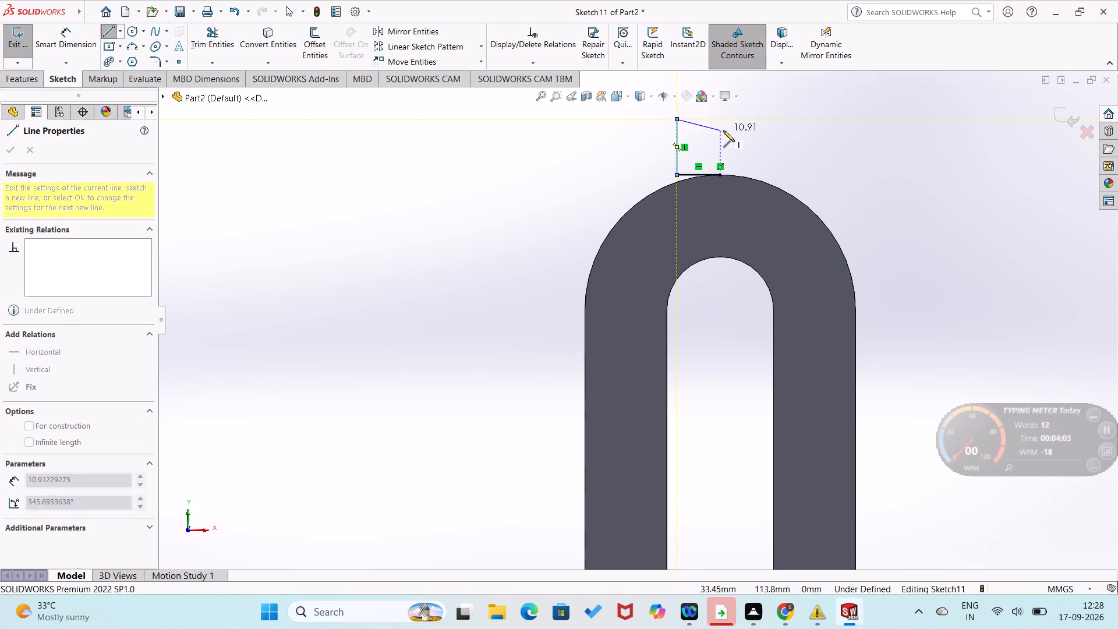
pyautogui.scroll(2, 720, 118)
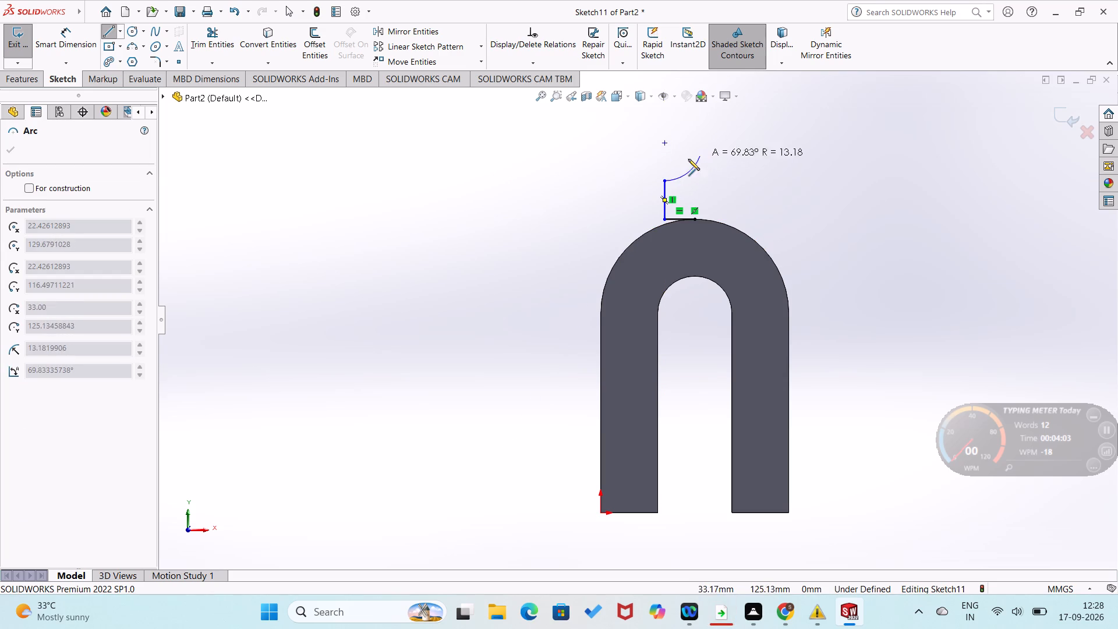
pyautogui.press('Escape')
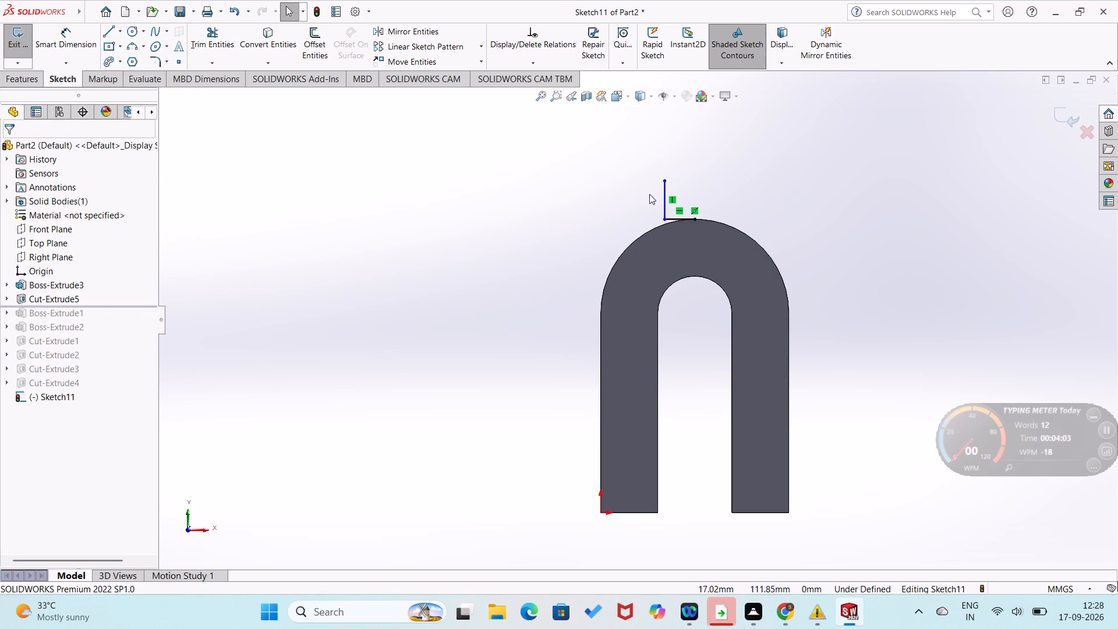
pyautogui.click(330, 193)
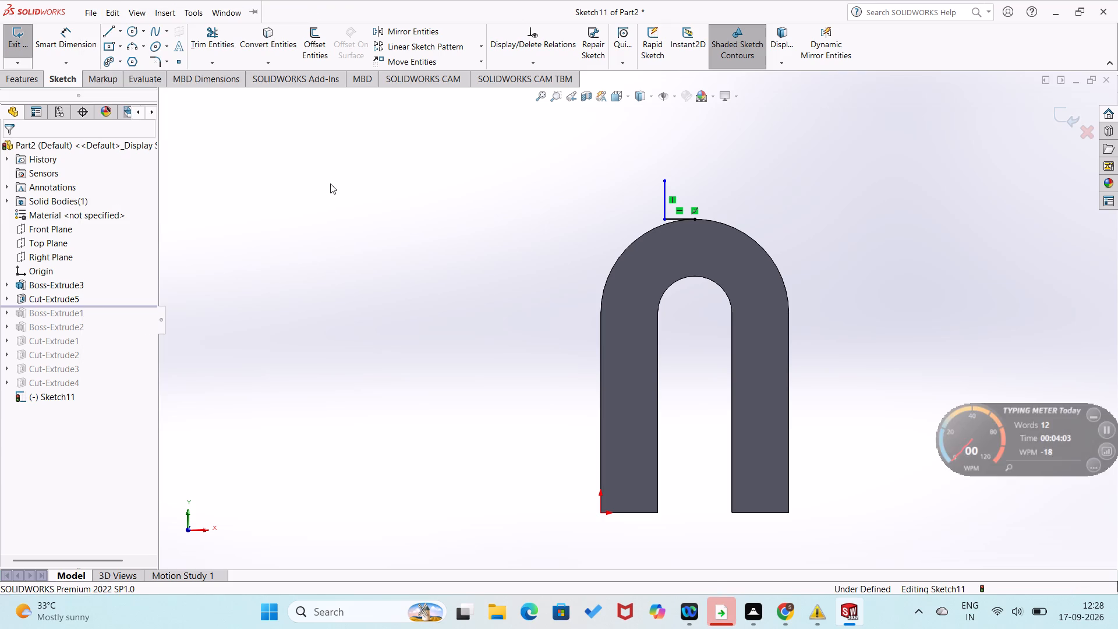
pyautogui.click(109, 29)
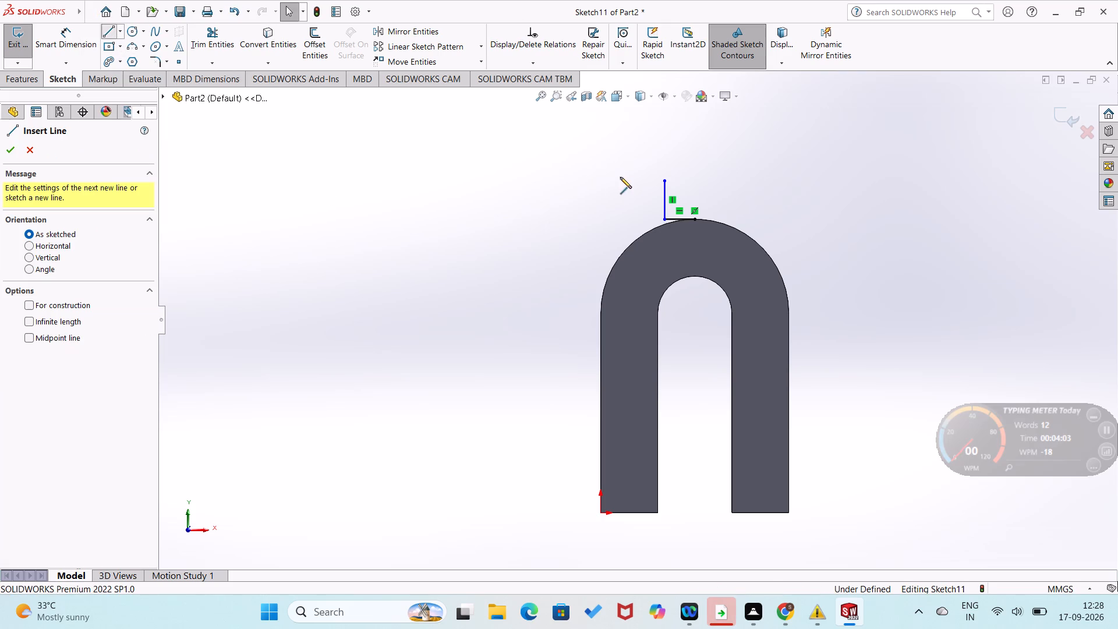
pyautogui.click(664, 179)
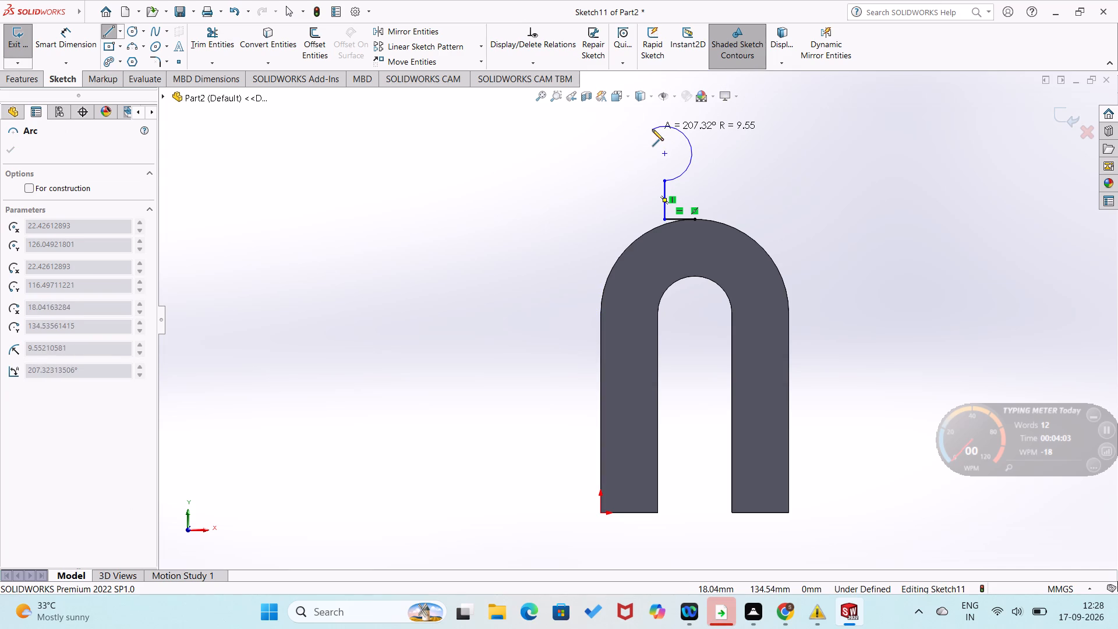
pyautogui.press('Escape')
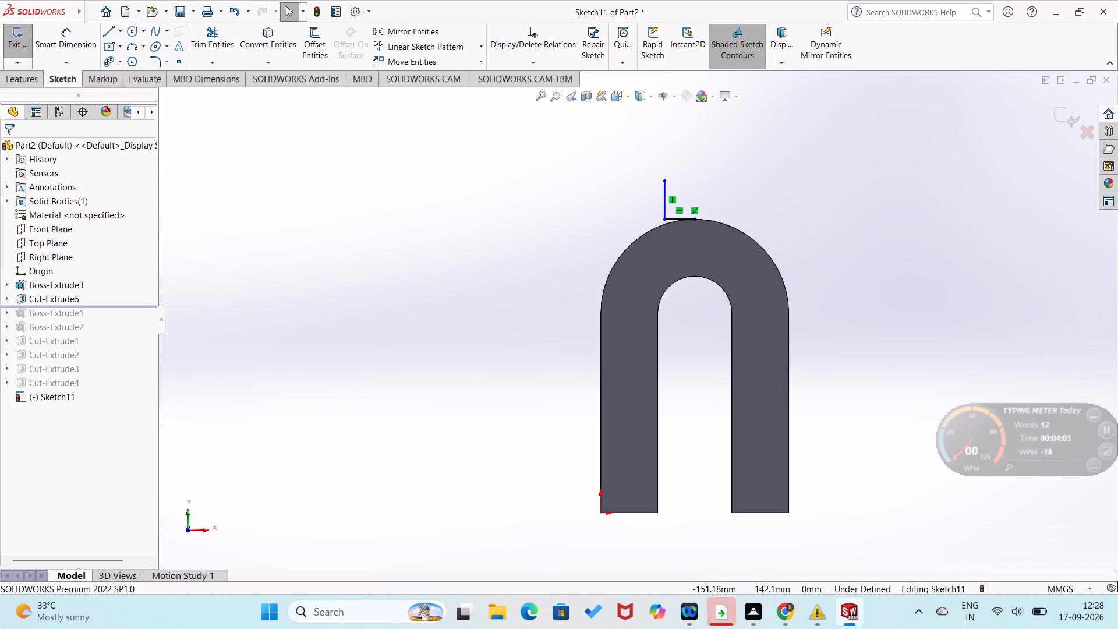
# Close the lug profile with a tangent arc of about 10.6 mm radius, a vertical line about 15 mm down, and a horizontal line back to the apex.
pyautogui.click(109, 30)
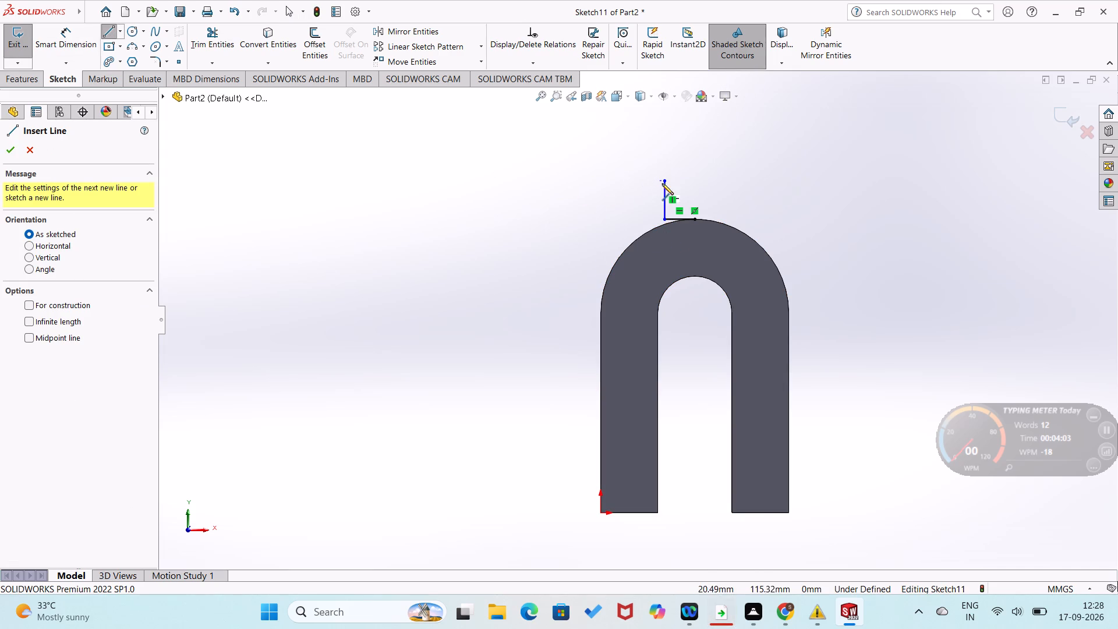
pyautogui.click(664, 179)
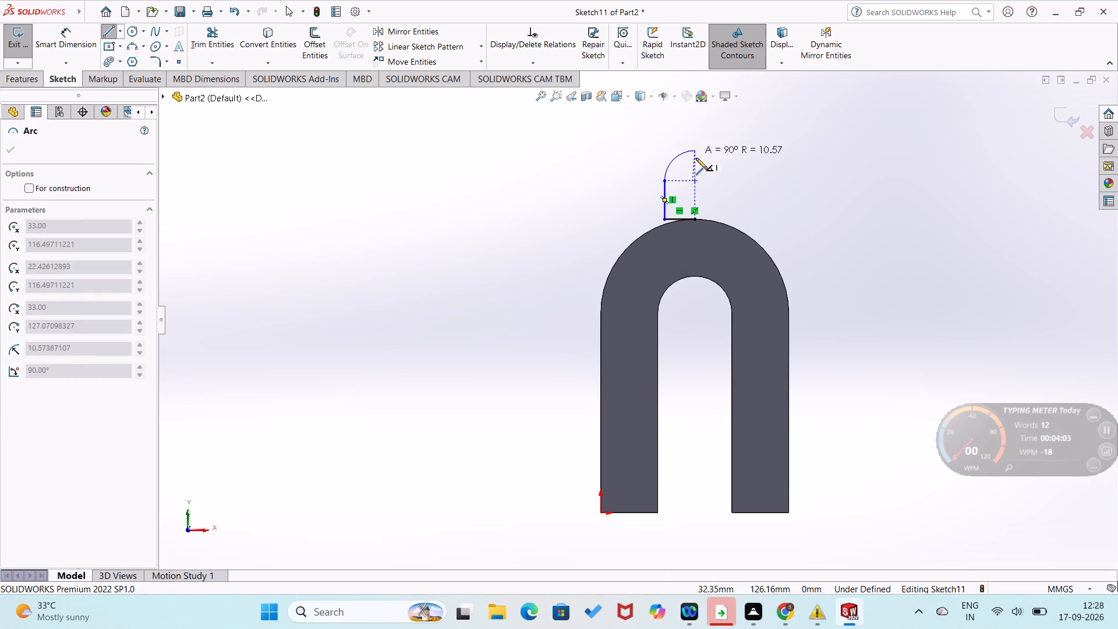
pyautogui.click(726, 176)
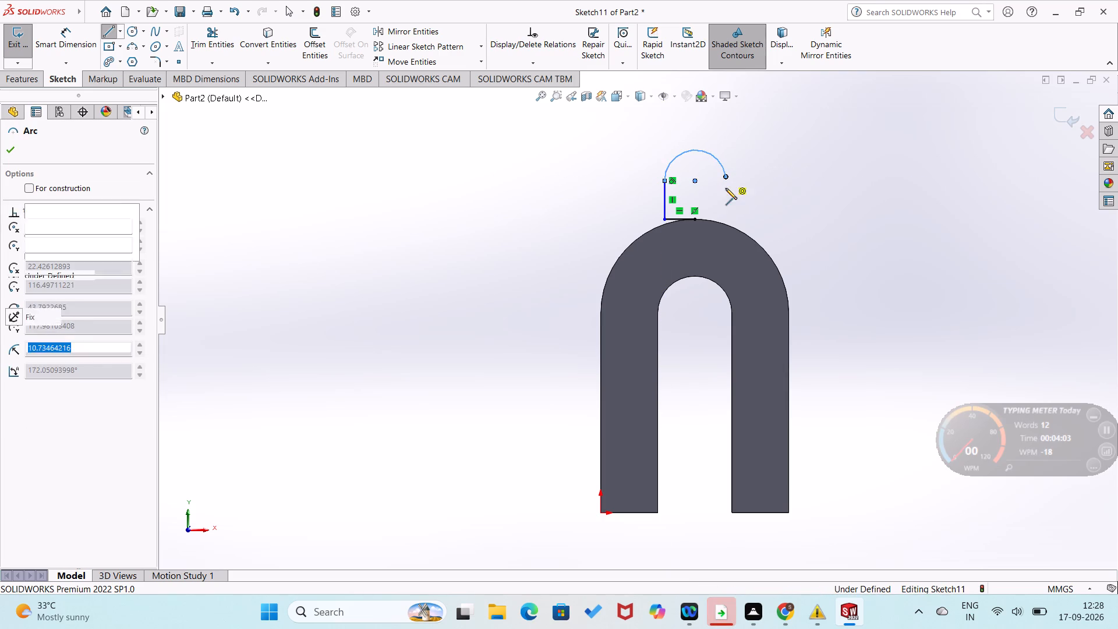
pyautogui.click(726, 218)
pyautogui.click(697, 220)
pyautogui.rightClick(697, 220)
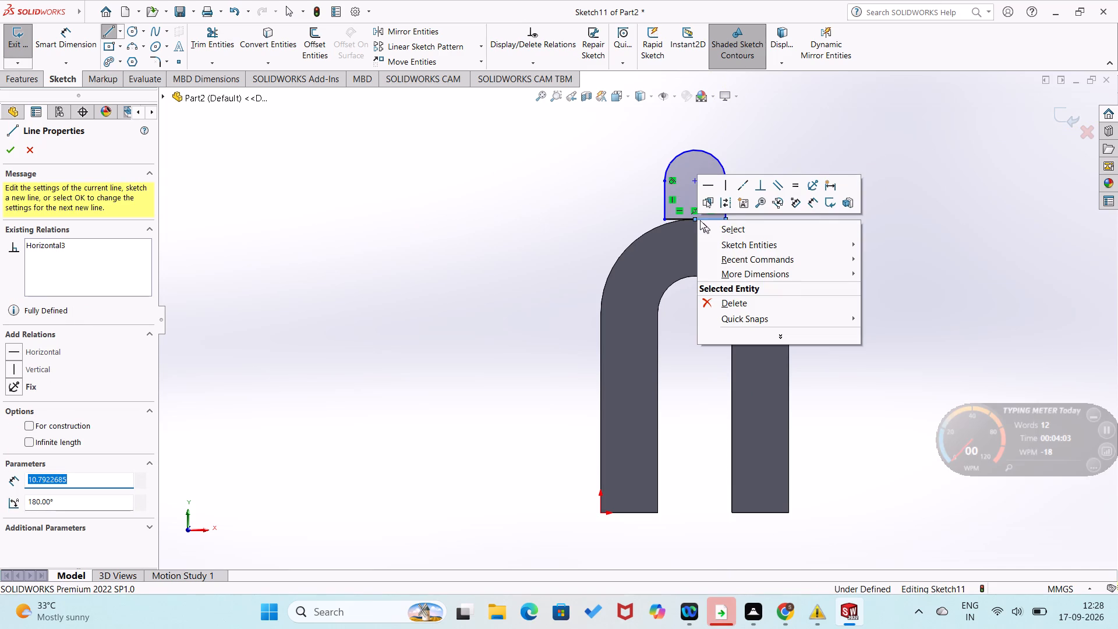
pyautogui.click(723, 228)
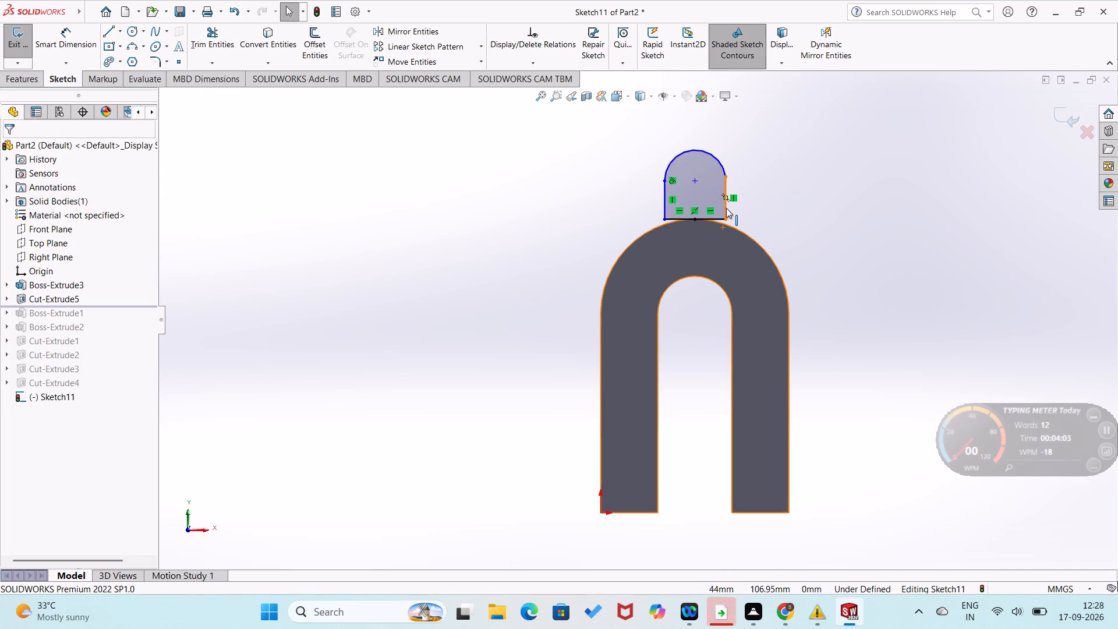
# Dimension the lug profile's right-hand vertical line to a length of 10 mm.
pyautogui.click(726, 208)
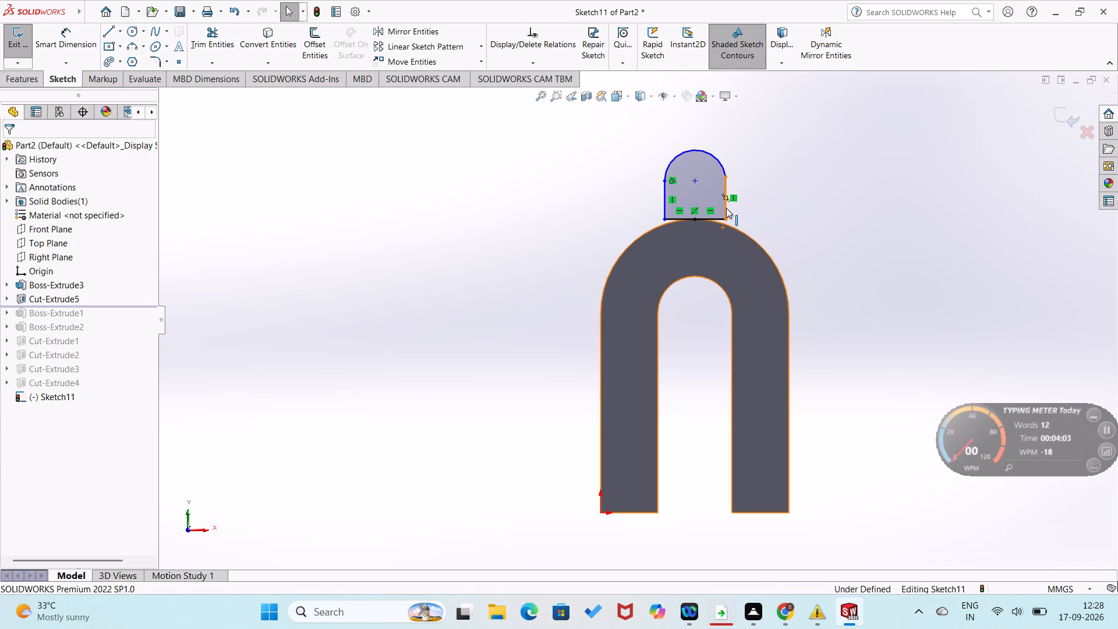
pyautogui.moveTo(783, 244); pyautogui.dragTo(791, 171, button='right')
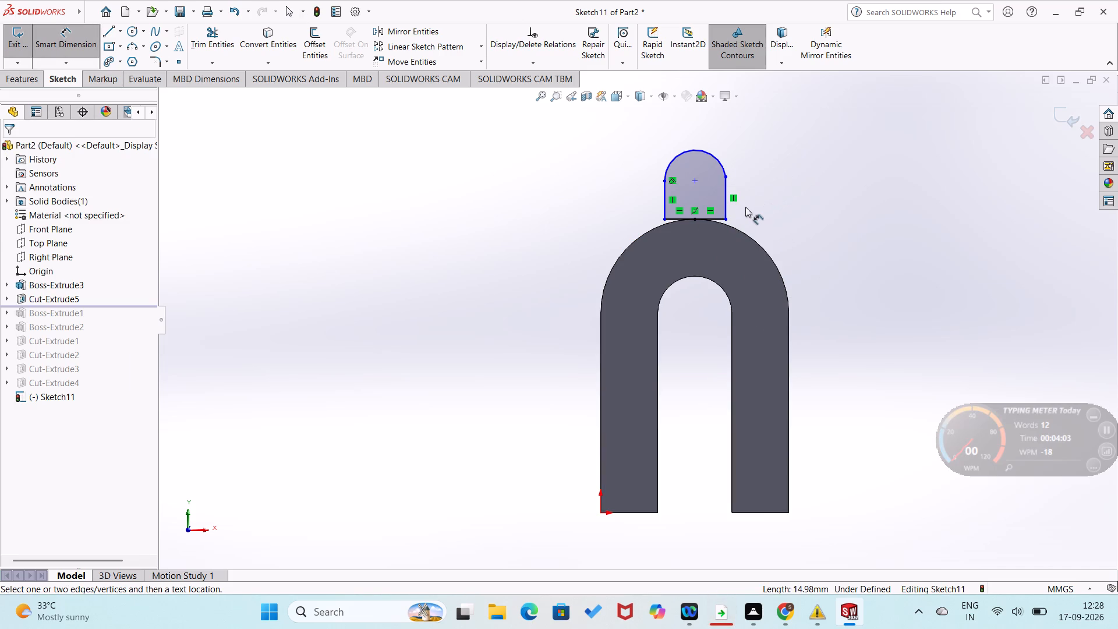
pyautogui.click(726, 212)
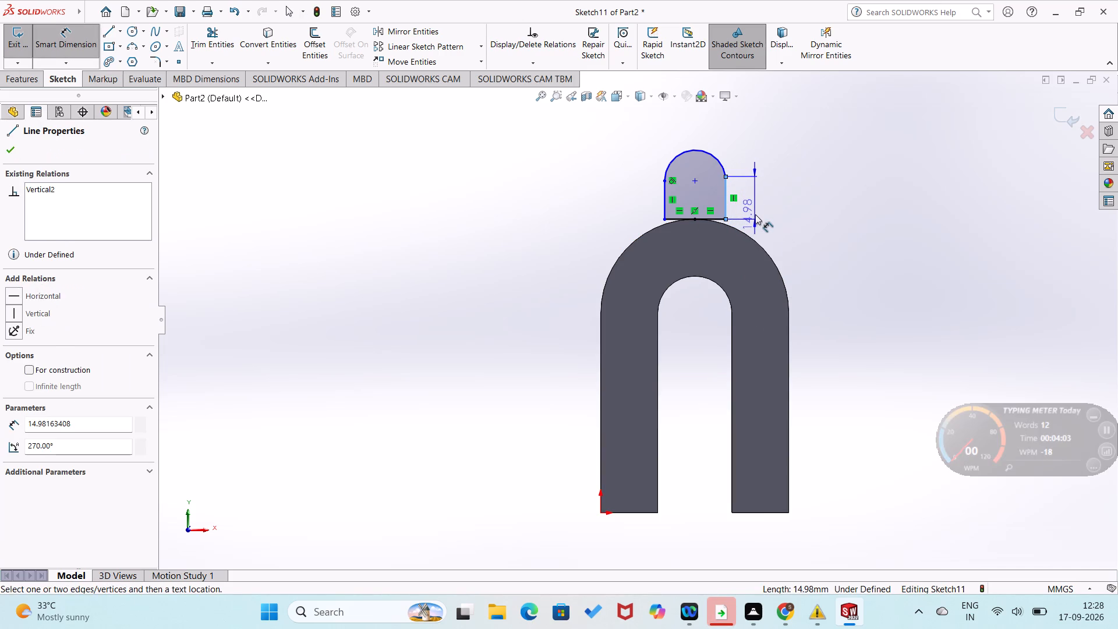
pyautogui.click(755, 214)
pyautogui.write('10')
pyautogui.press('Return')
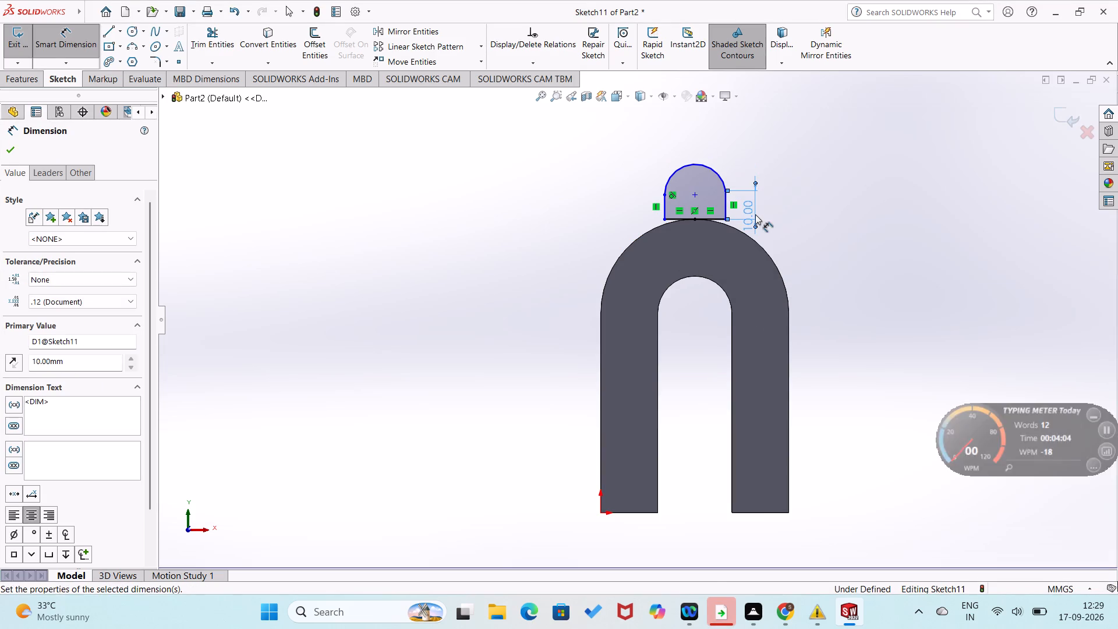
pyautogui.click(594, 221)
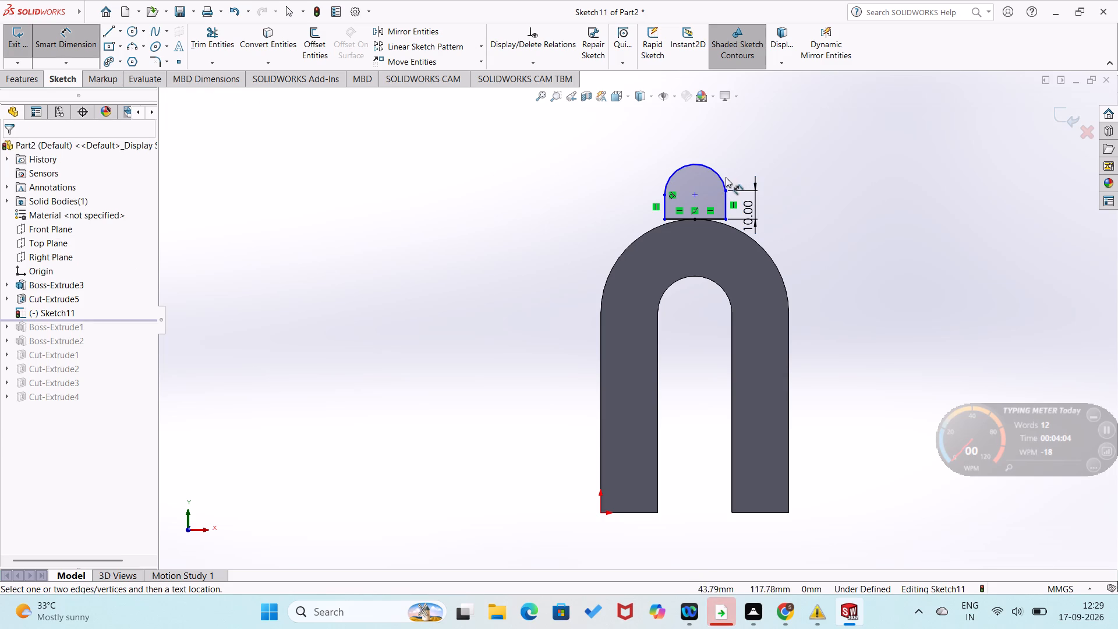
# Dimension the lug profile's top arc with a radius of 10 mm.
pyautogui.click(720, 179)
pyautogui.click(755, 154)
pyautogui.write('10')
pyautogui.press('Return')
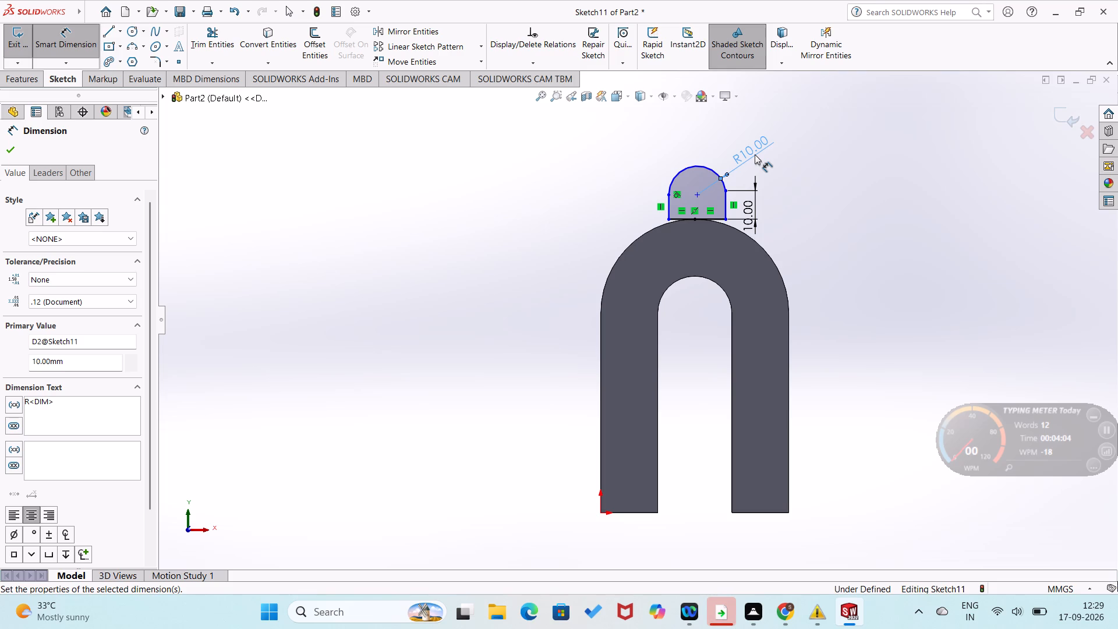
pyautogui.click(553, 203)
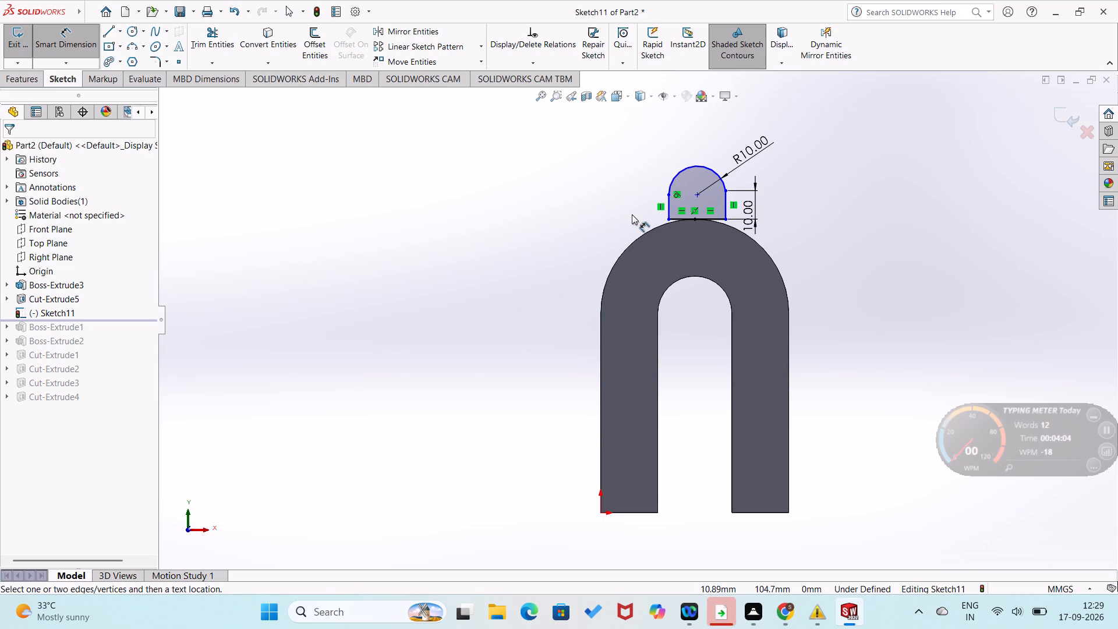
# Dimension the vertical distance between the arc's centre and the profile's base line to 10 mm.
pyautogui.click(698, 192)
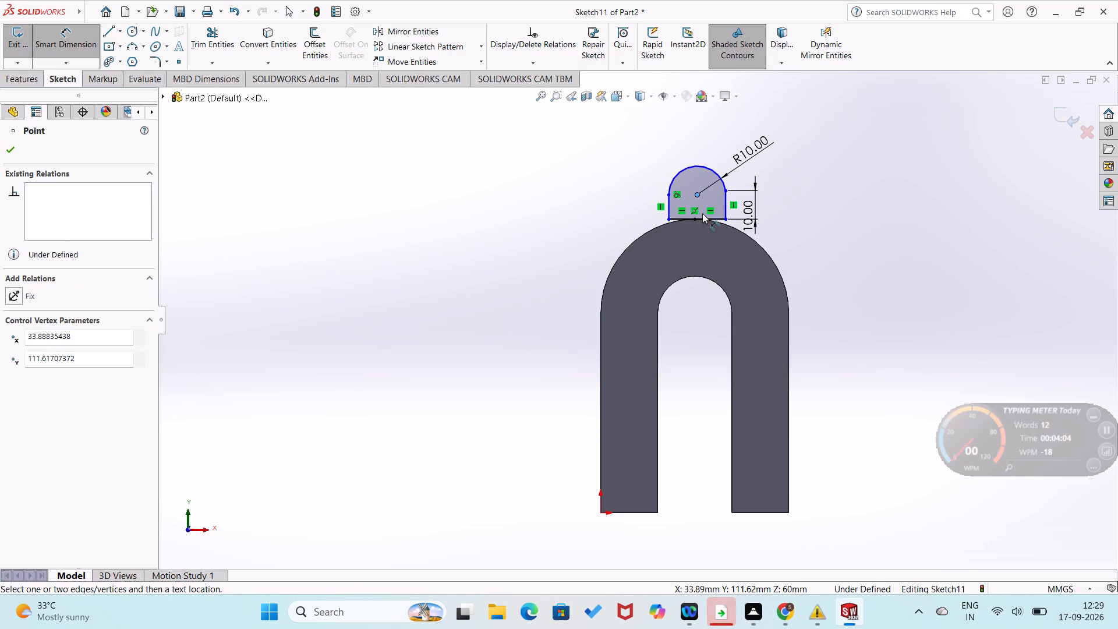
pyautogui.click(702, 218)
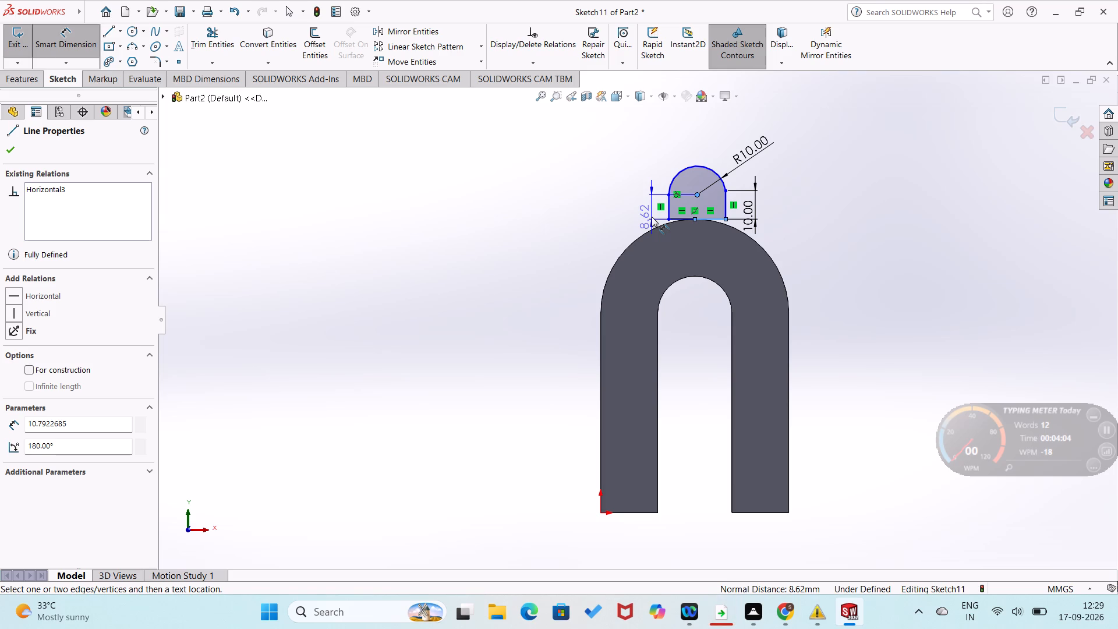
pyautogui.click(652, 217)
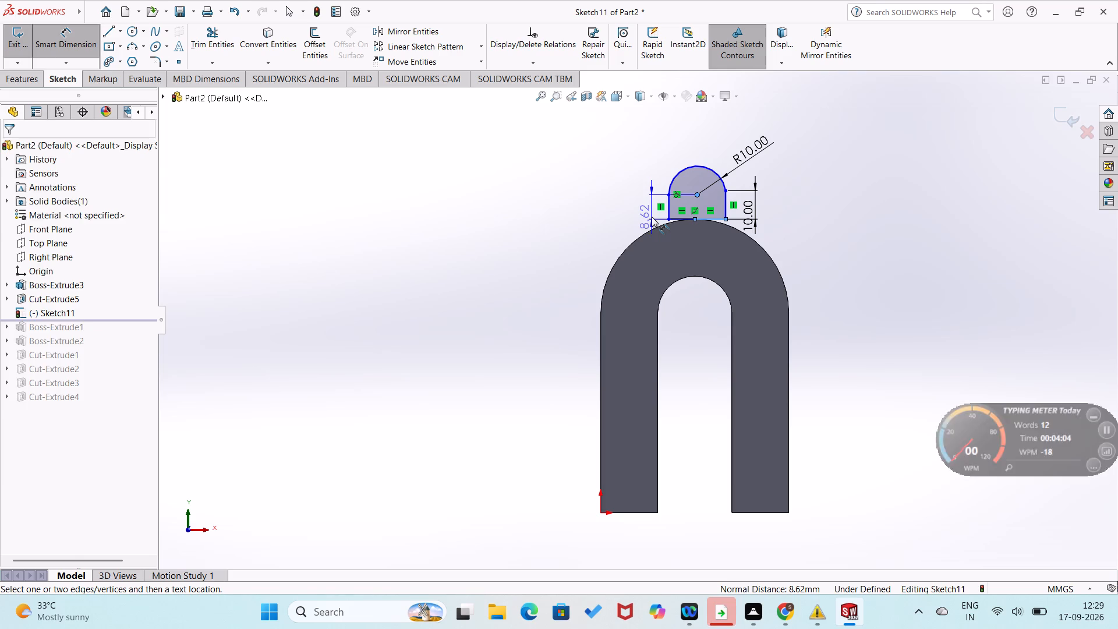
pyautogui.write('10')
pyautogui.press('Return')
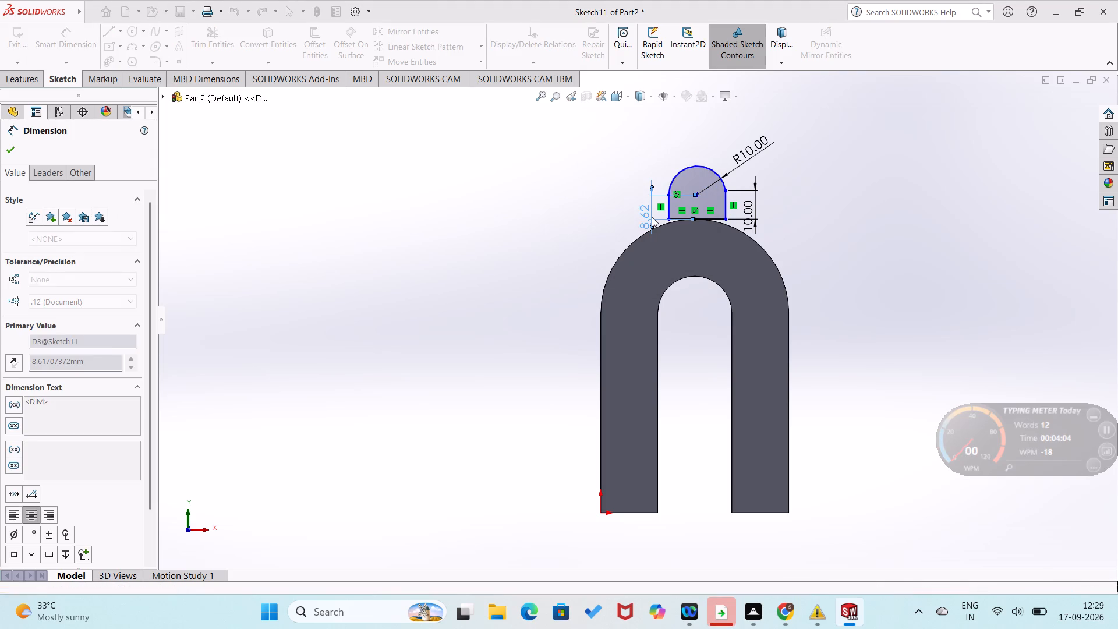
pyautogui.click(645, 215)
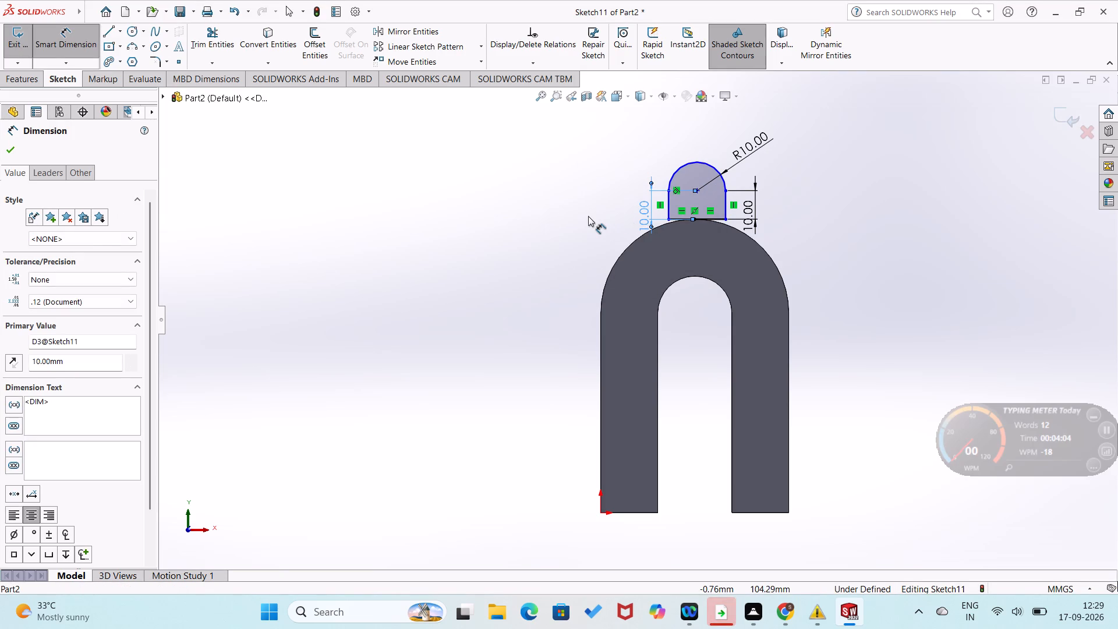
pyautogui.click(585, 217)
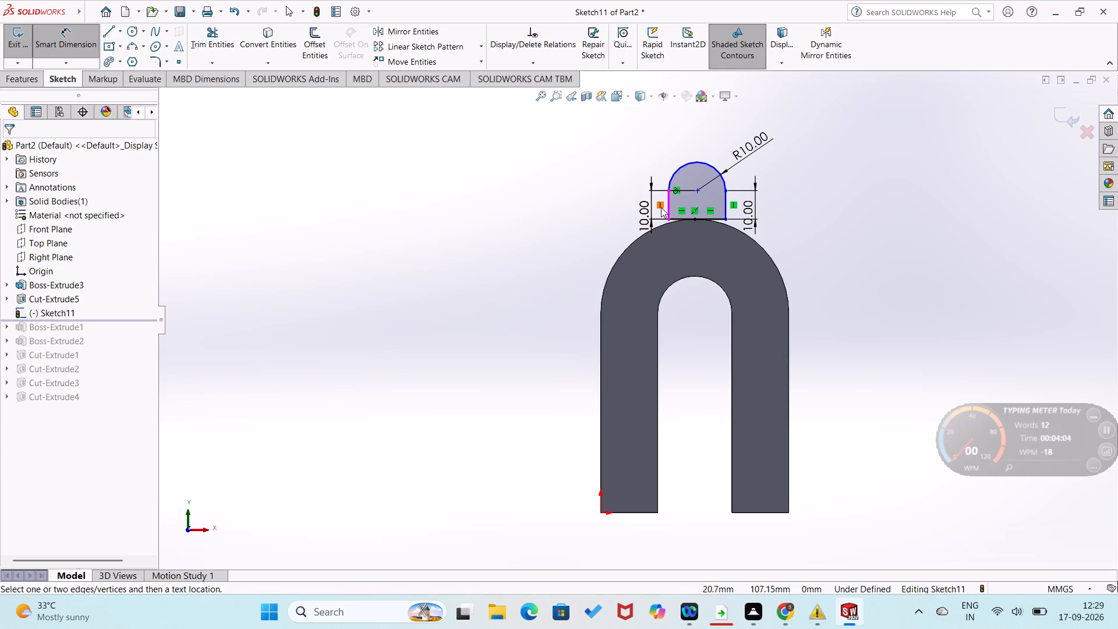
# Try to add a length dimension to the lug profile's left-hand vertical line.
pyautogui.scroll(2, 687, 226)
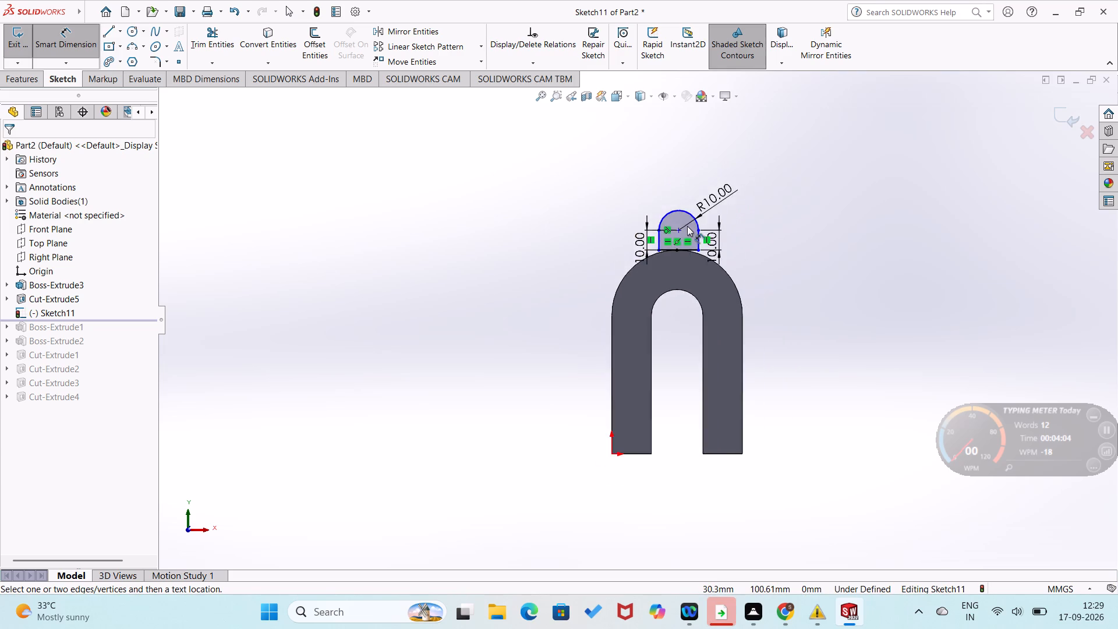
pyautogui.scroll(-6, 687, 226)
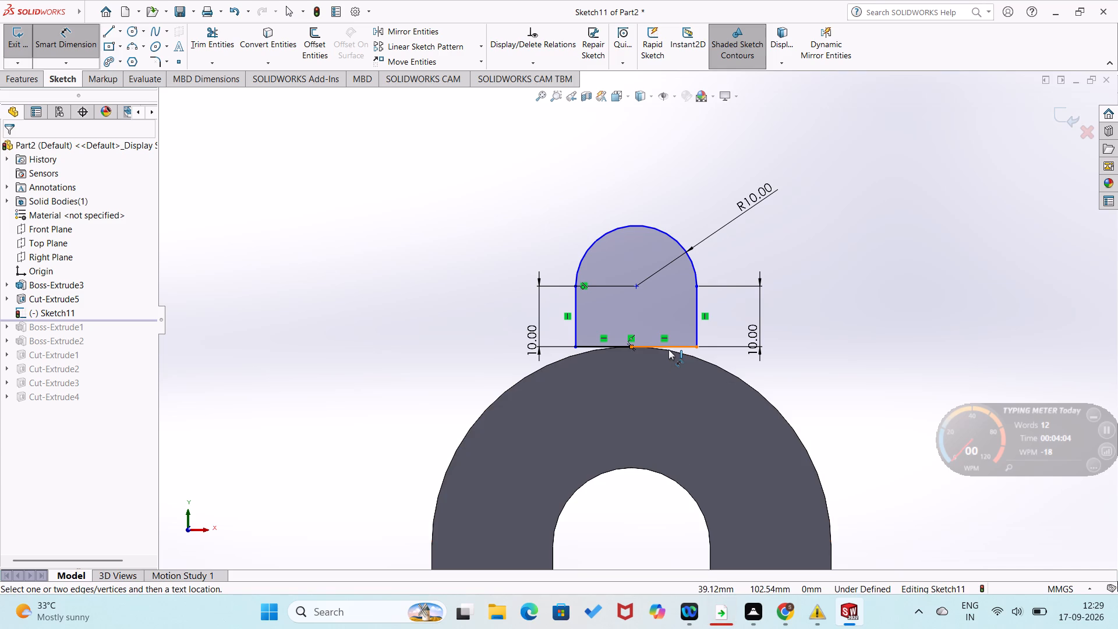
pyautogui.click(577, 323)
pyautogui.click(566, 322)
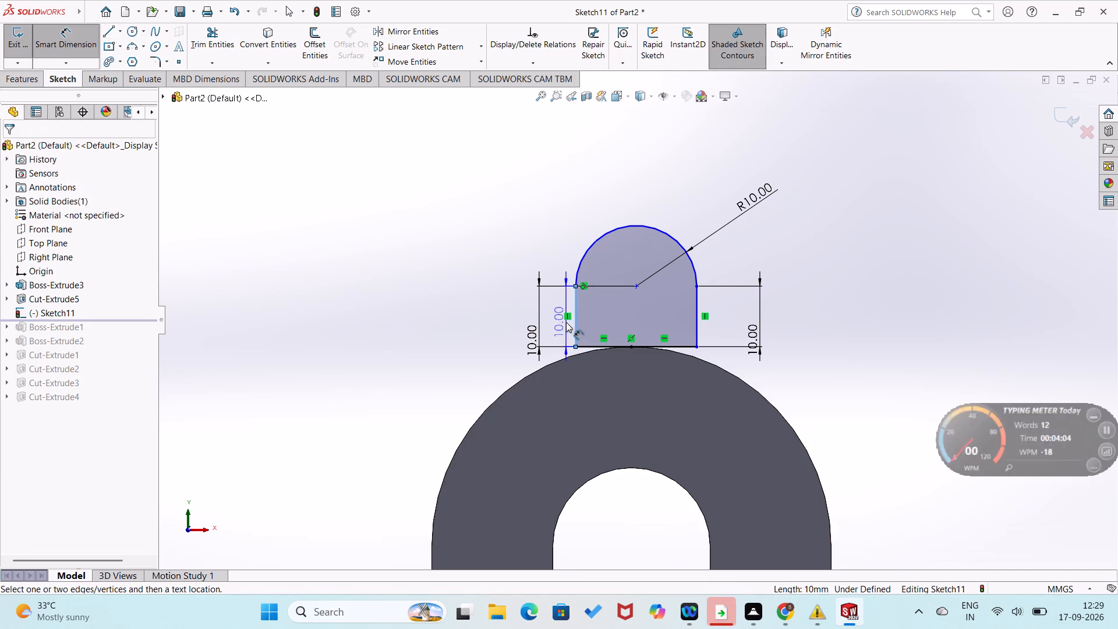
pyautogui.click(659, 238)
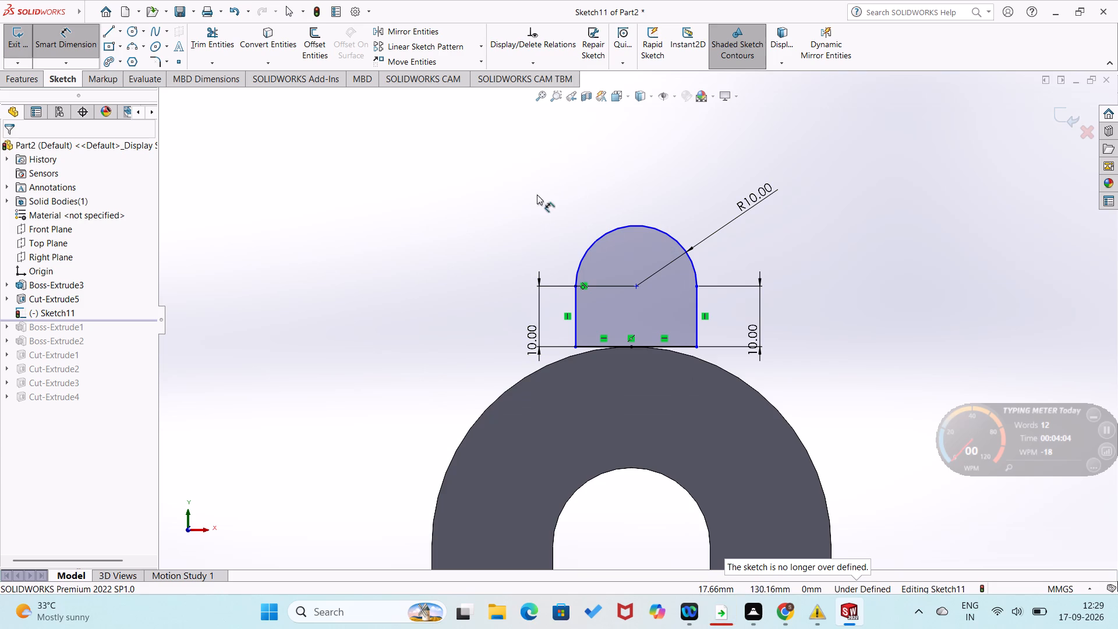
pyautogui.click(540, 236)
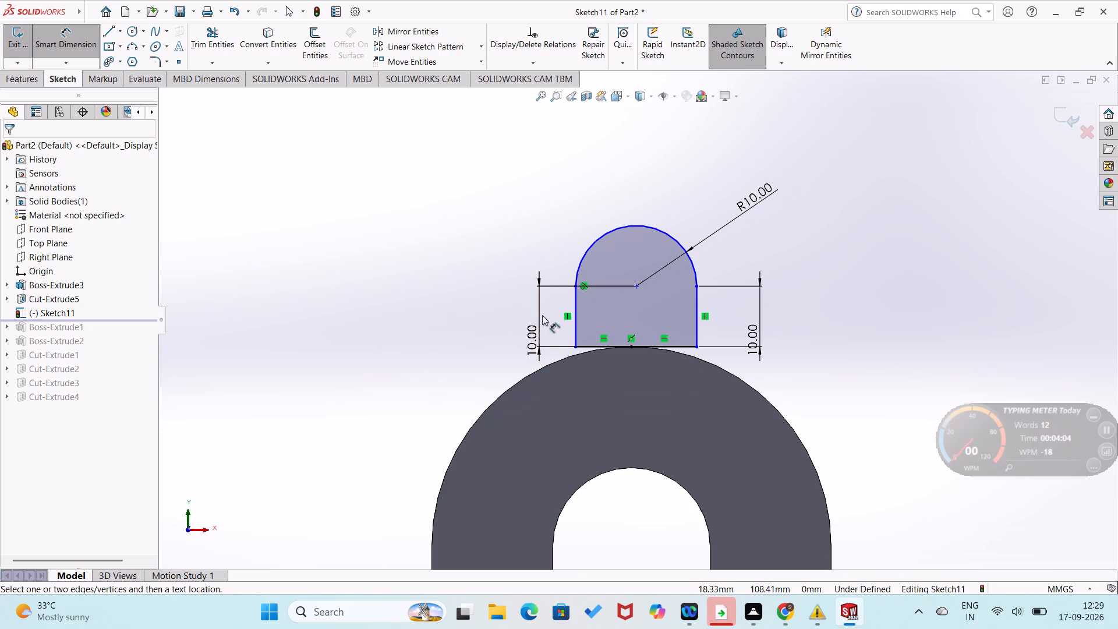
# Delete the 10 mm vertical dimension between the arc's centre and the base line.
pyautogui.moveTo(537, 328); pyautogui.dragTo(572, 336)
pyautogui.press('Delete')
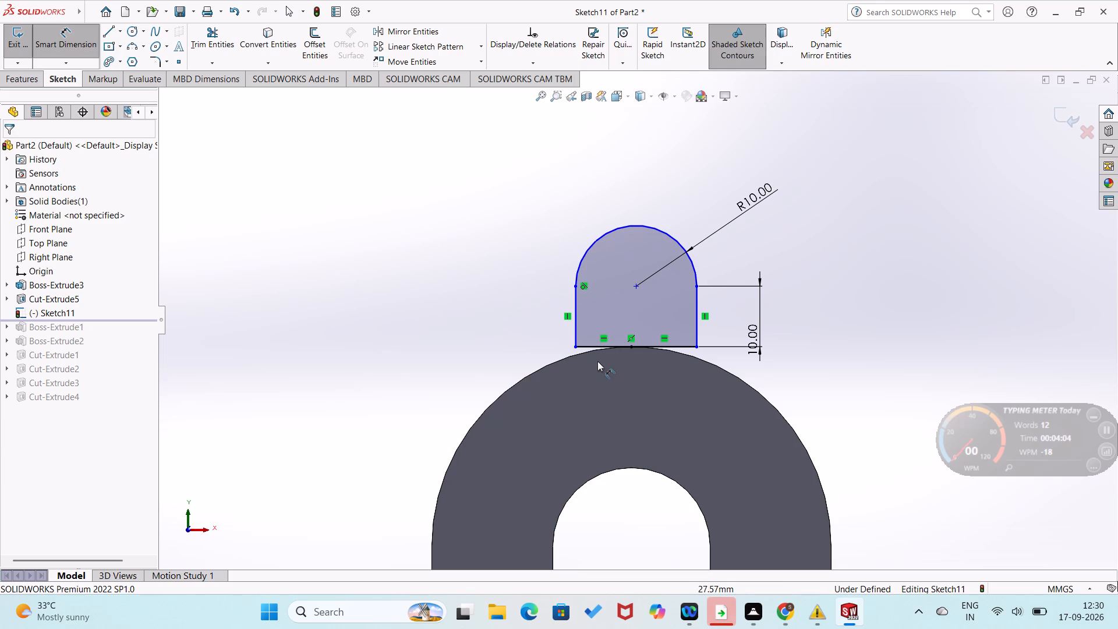
# Dimension the horizontal distance from the outer arch's apex to the profile's left-hand vertical line as 5 mm.
pyautogui.click(632, 345)
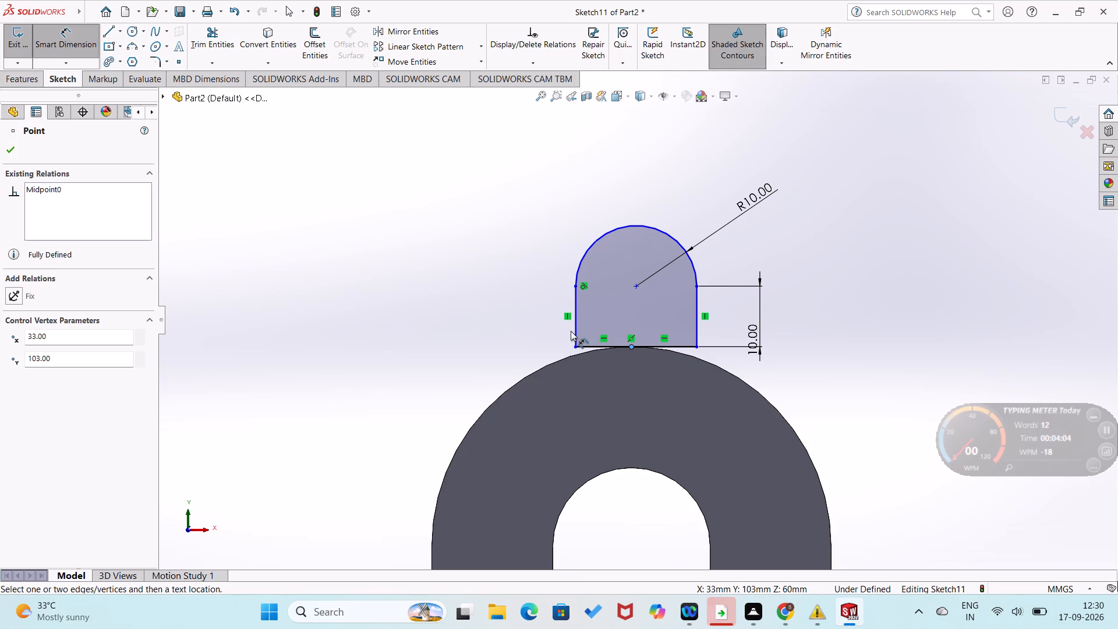
pyautogui.click(576, 333)
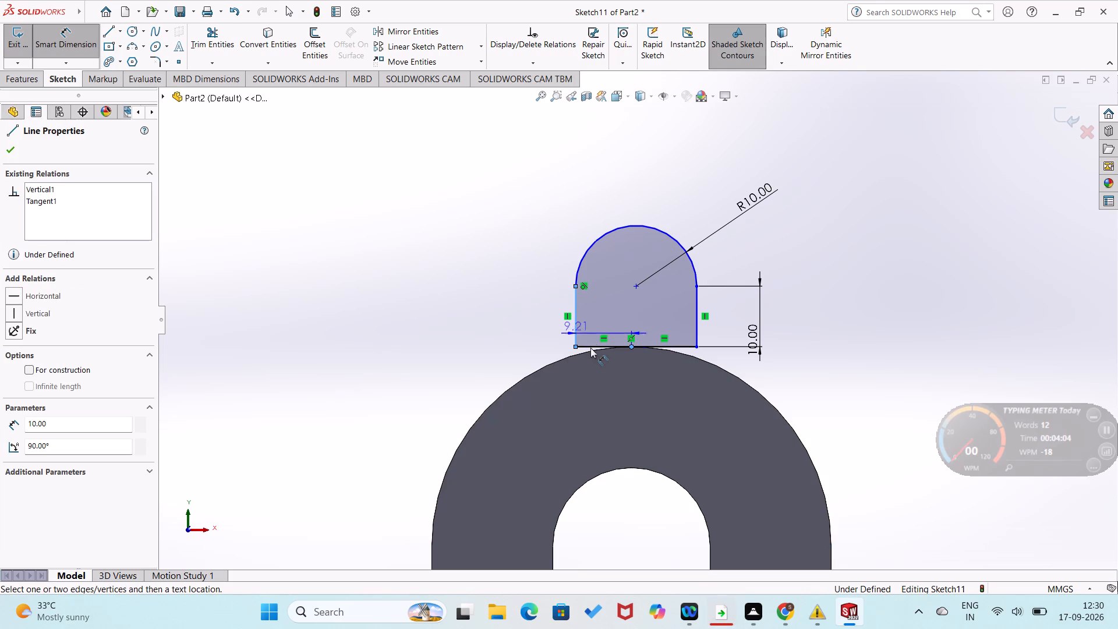
pyautogui.click(598, 371)
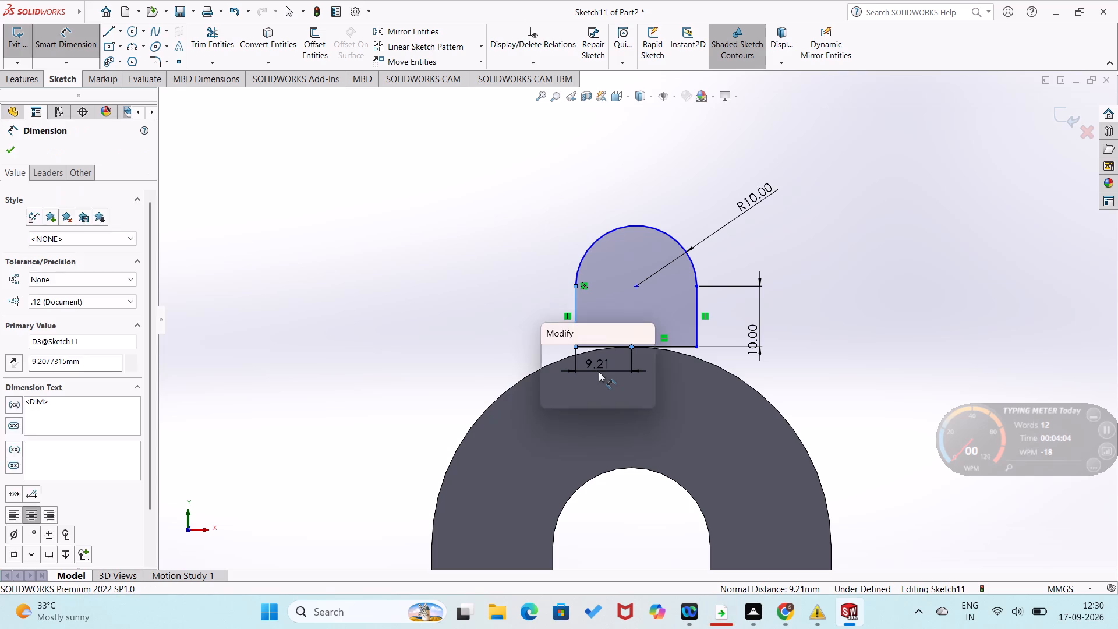
pyautogui.press('5')
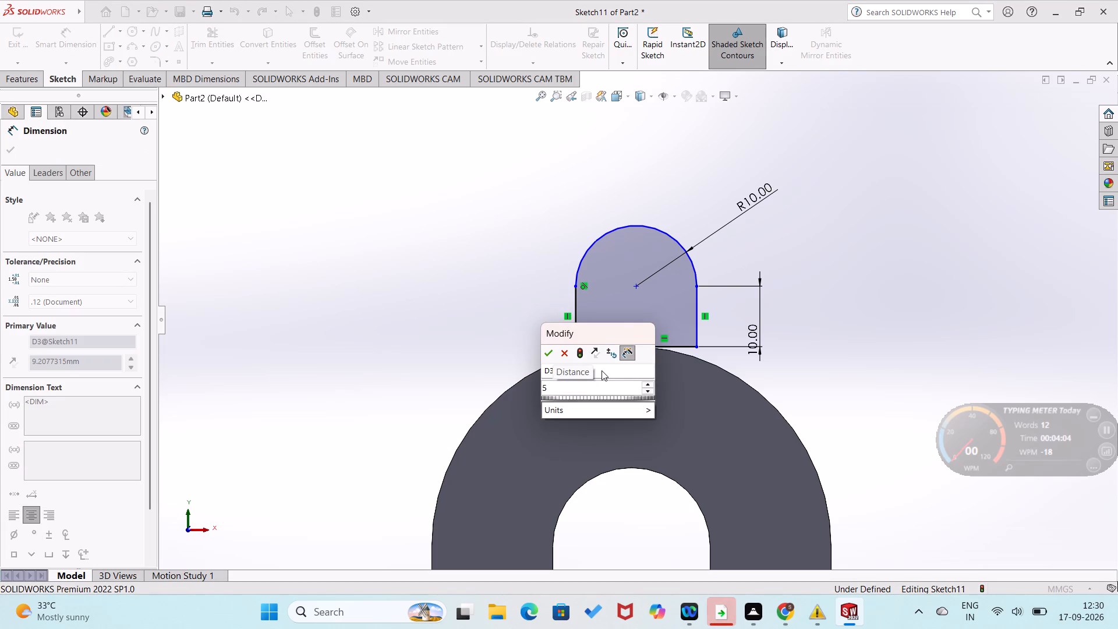
pyautogui.press('Return')
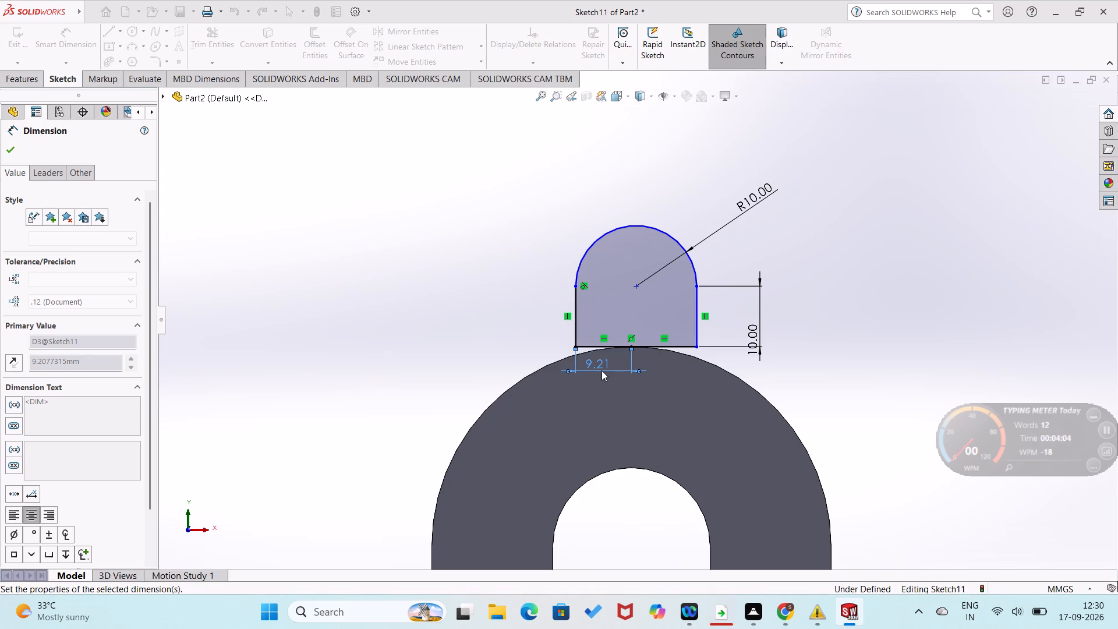
# Set the horizontal distance from the apex to the left-hand vertical line to 10 mm.
pyautogui.doubleClick(602, 370)
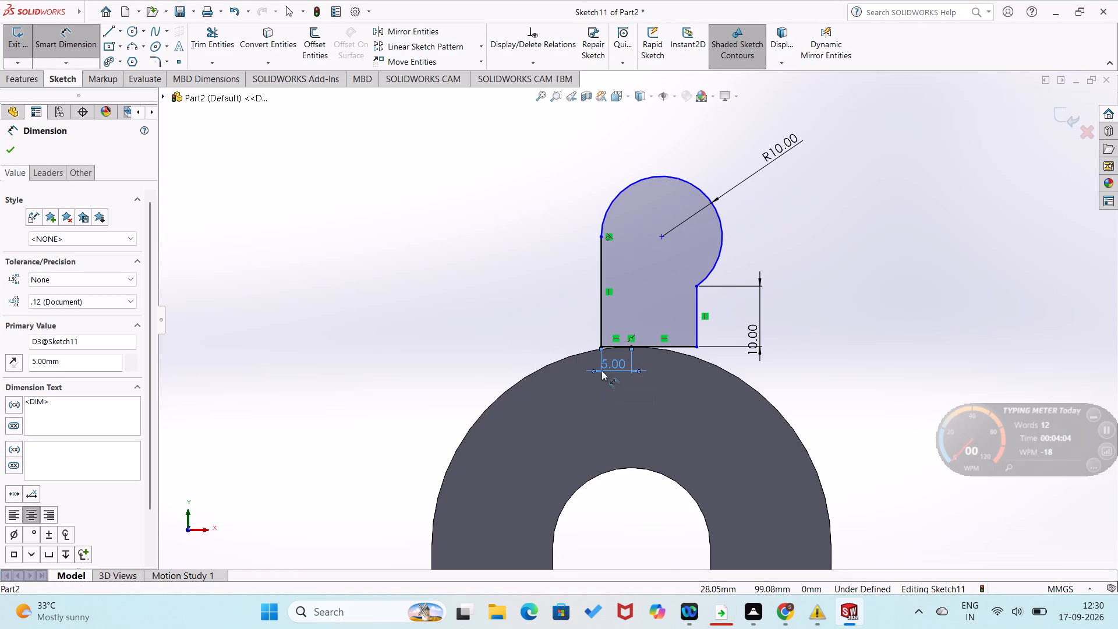
pyautogui.write('10')
pyautogui.press('Return')
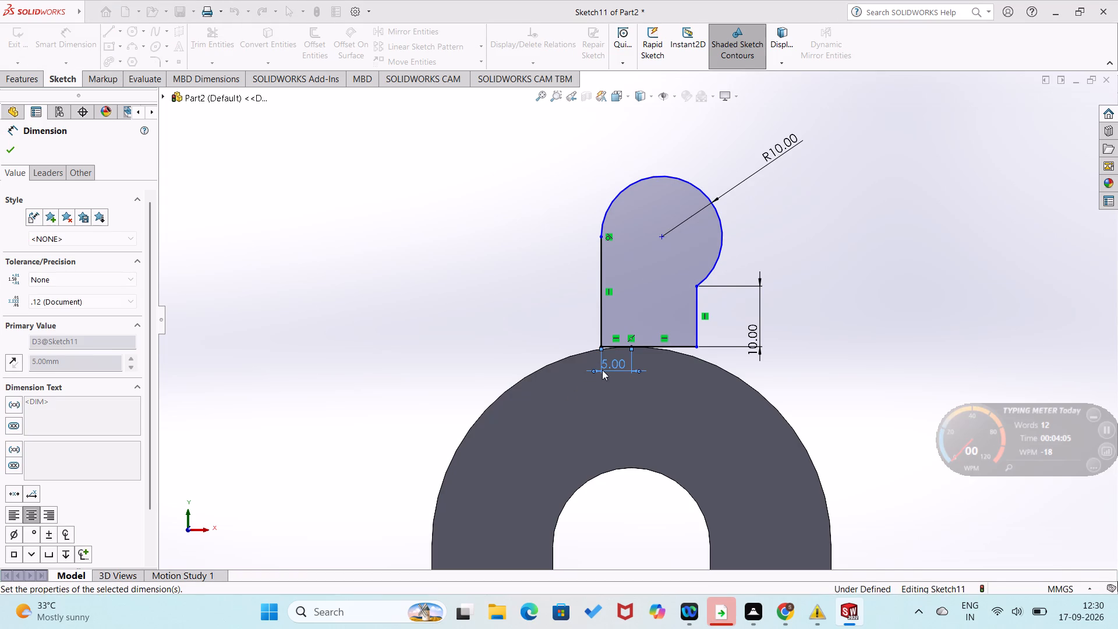
# Dimension the base line segment on the right of the arch's apex to 10 mm.
pyautogui.click(671, 344)
pyautogui.click(668, 373)
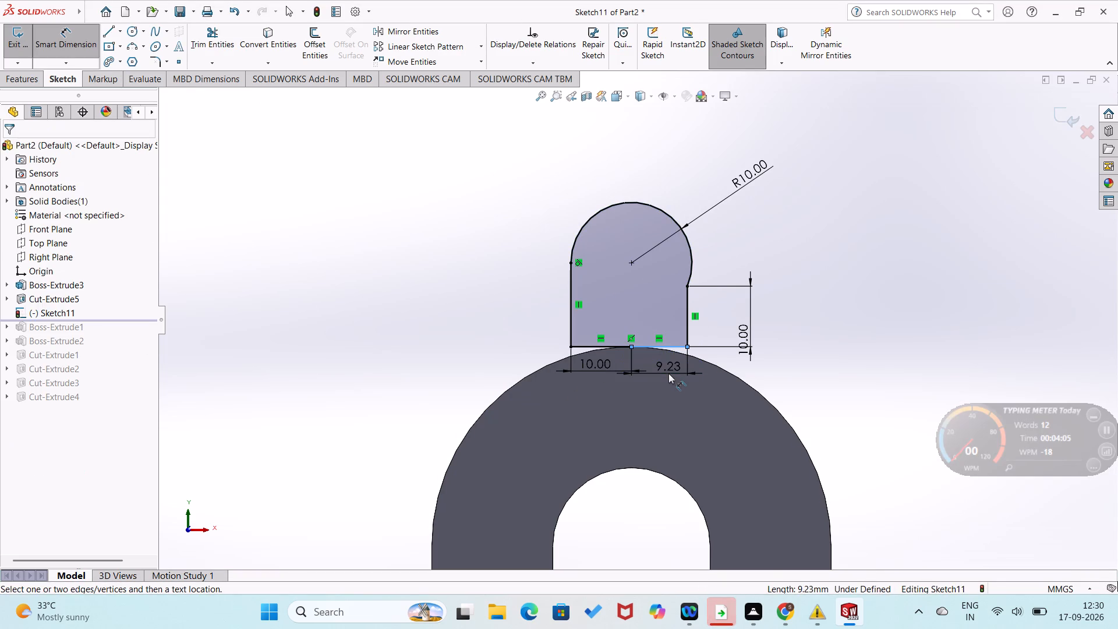
pyautogui.write('10')
pyautogui.press('Return')
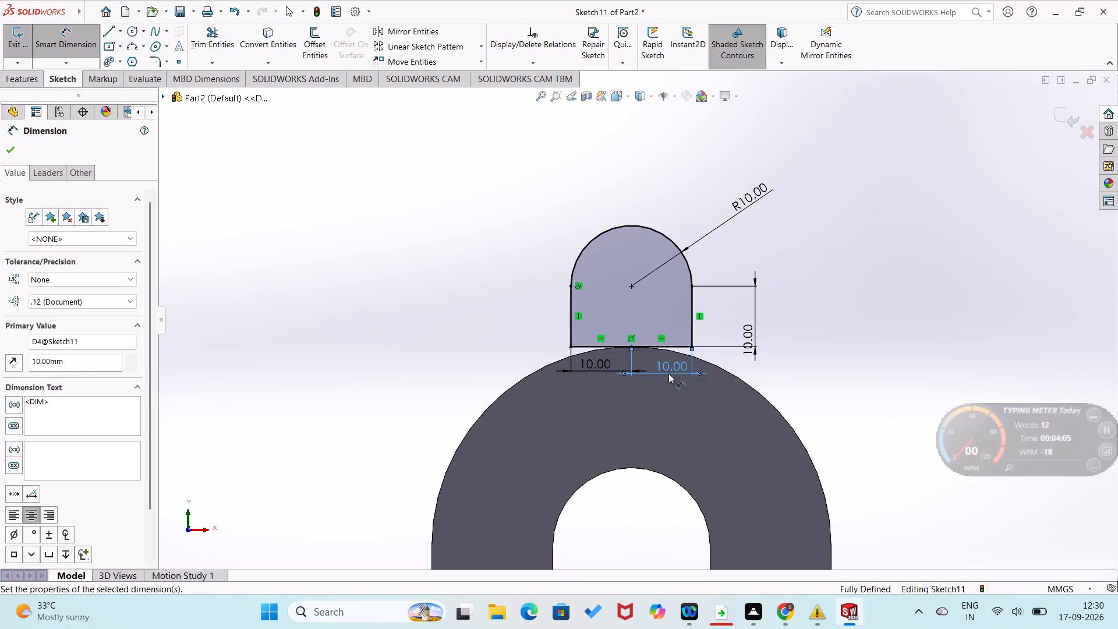
pyautogui.click(471, 315)
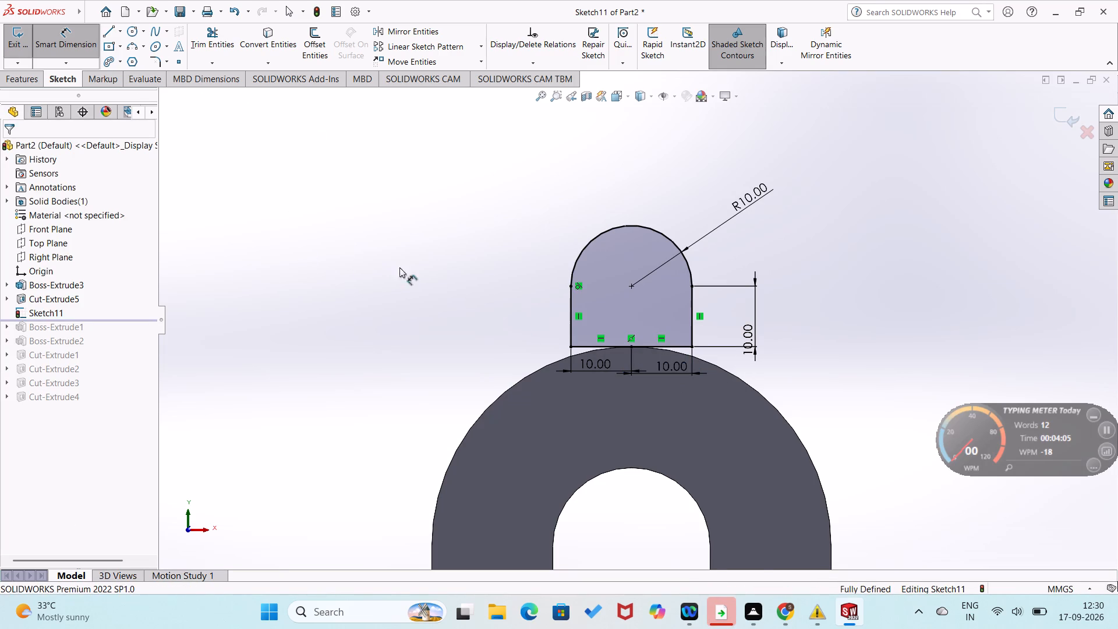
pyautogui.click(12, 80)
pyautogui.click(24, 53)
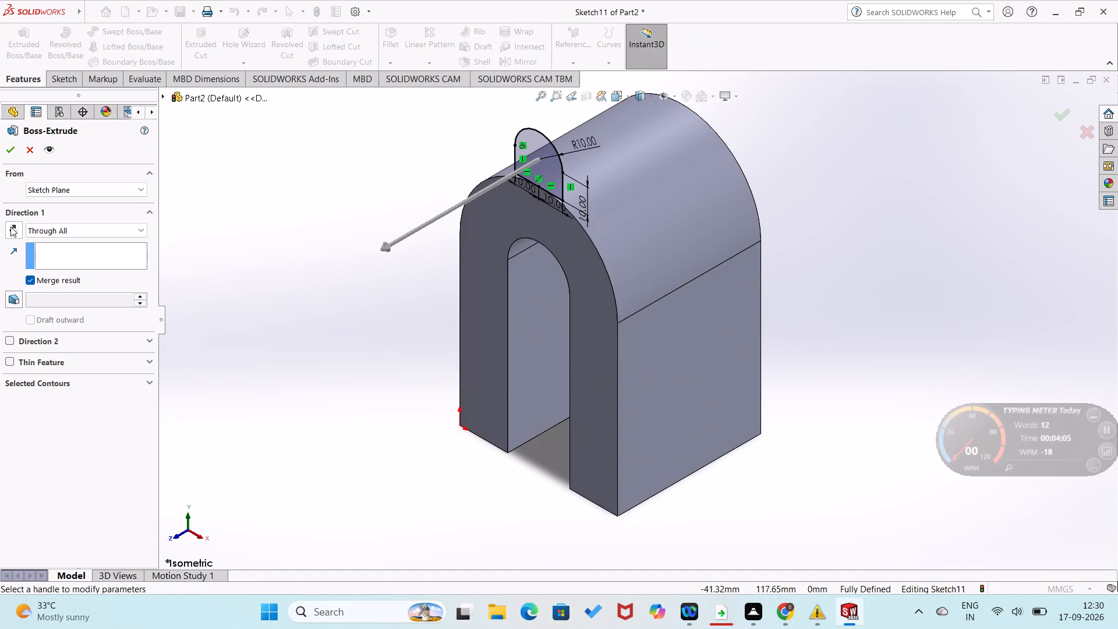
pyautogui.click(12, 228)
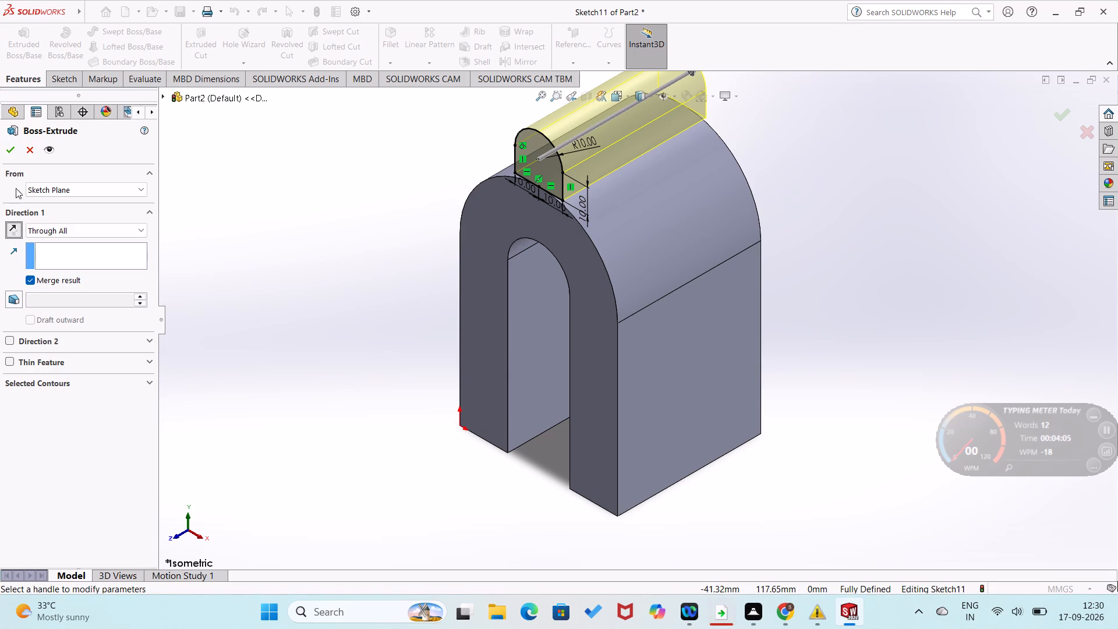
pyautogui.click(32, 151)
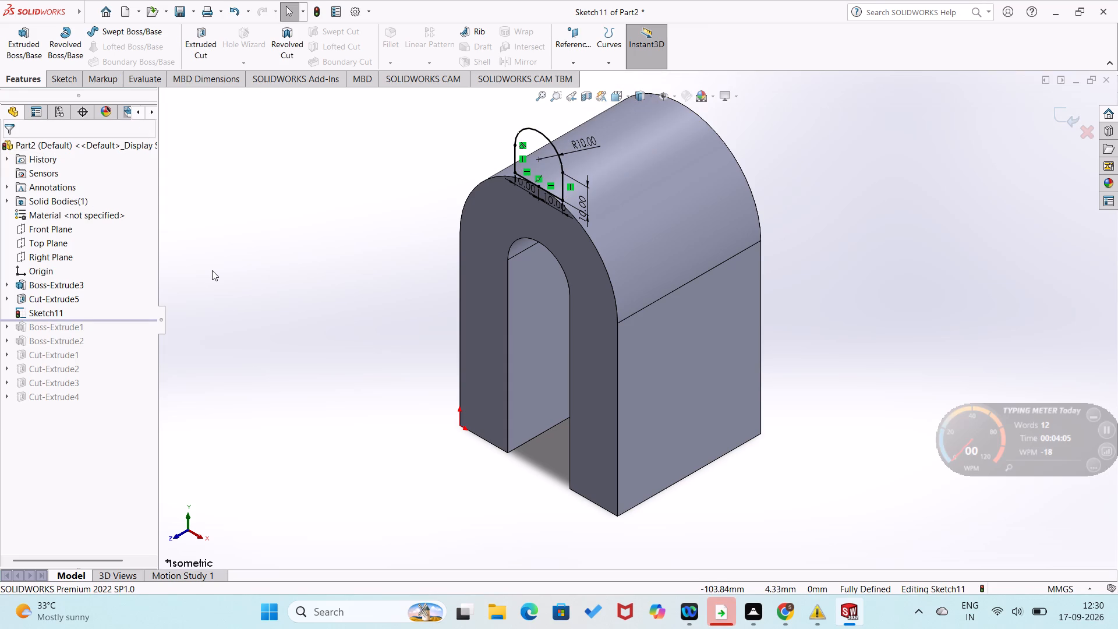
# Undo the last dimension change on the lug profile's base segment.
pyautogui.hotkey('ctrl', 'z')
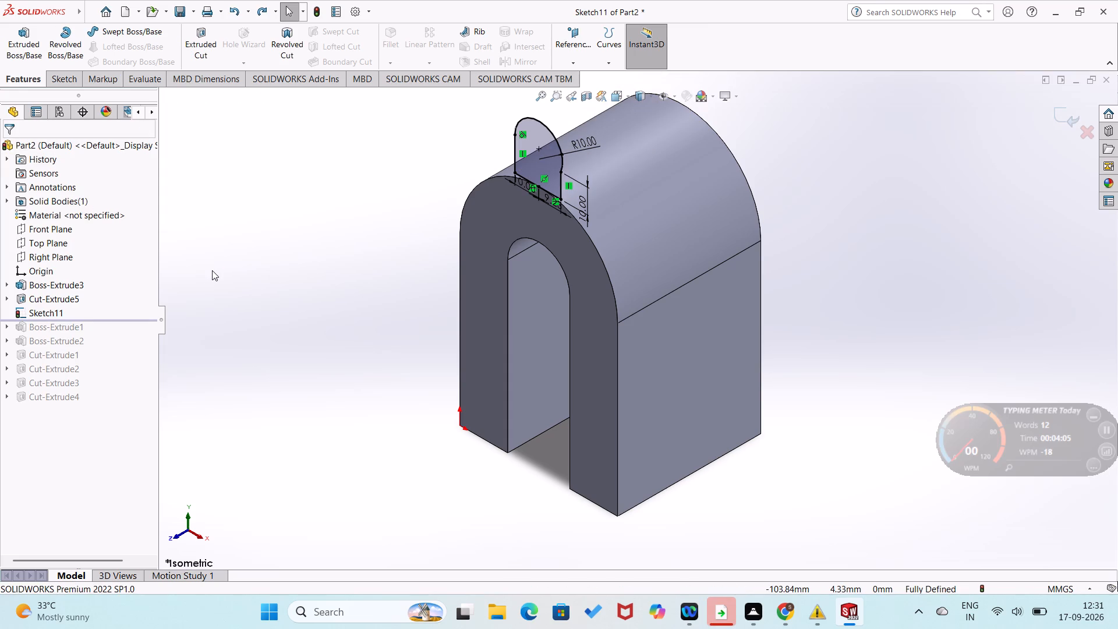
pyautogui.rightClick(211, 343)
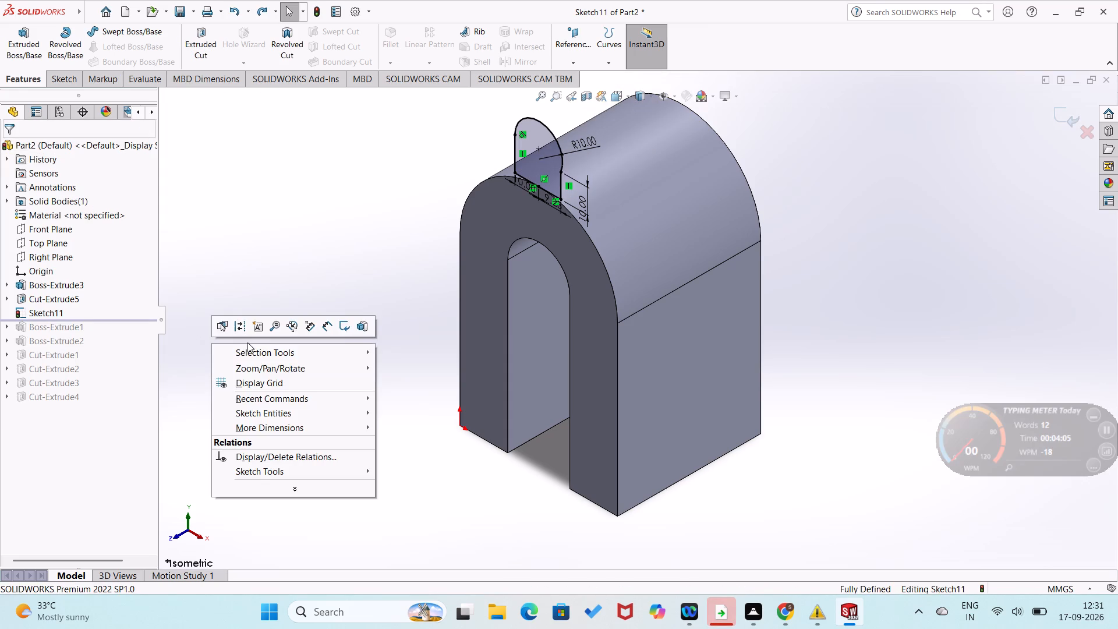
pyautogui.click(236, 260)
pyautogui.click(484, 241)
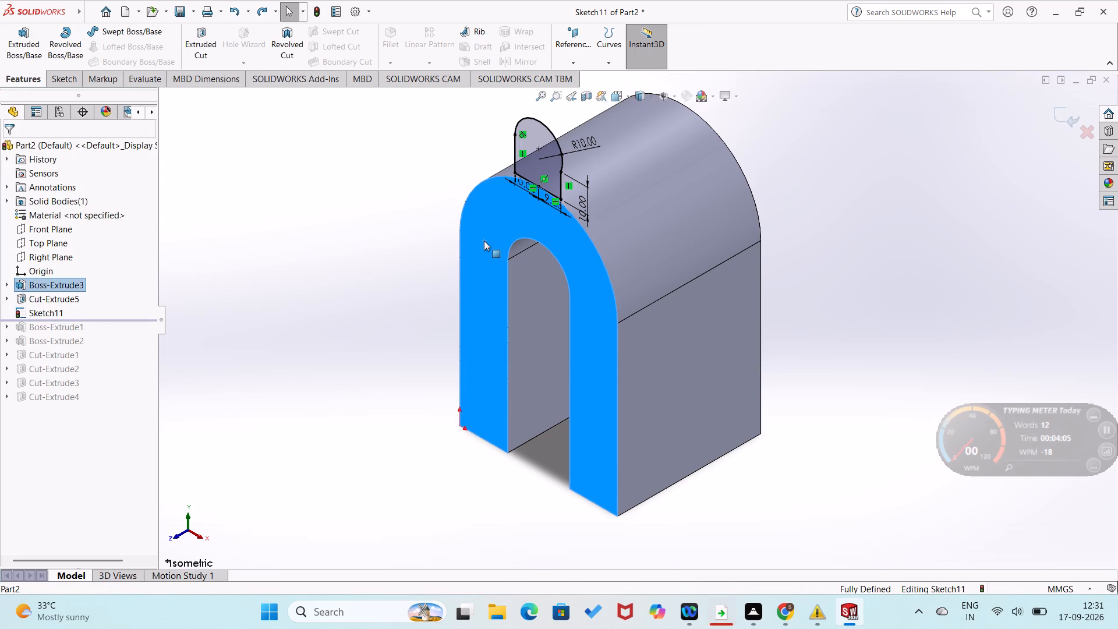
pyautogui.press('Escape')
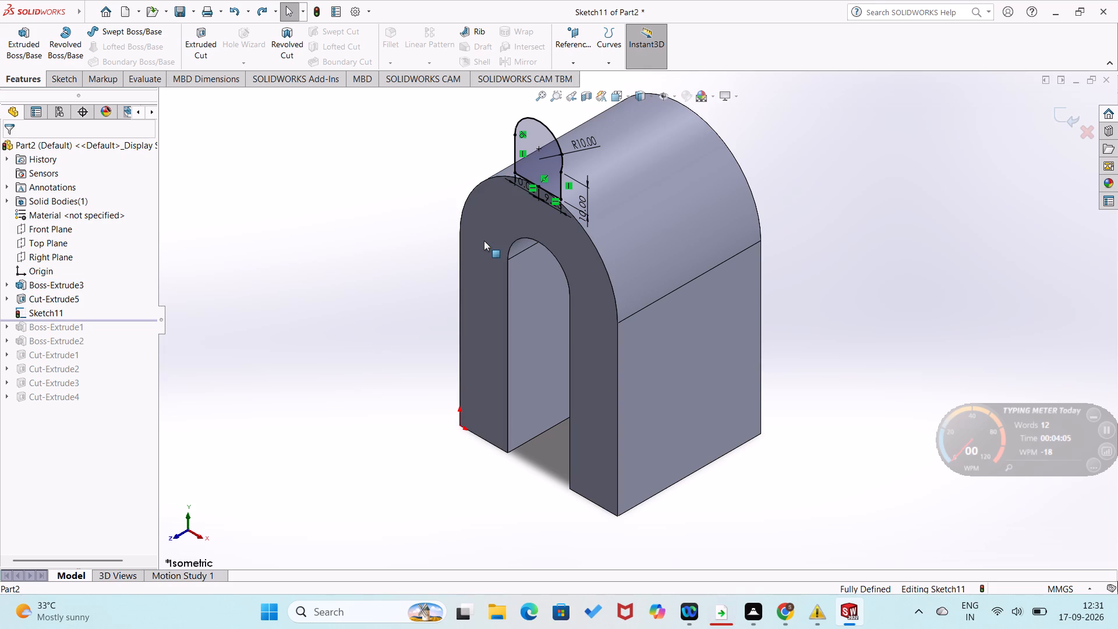
# Set the horizontal dimension of the base segment on the right of the arch's apex to 10 mm.
pyautogui.hotkey('ctrl', '8')
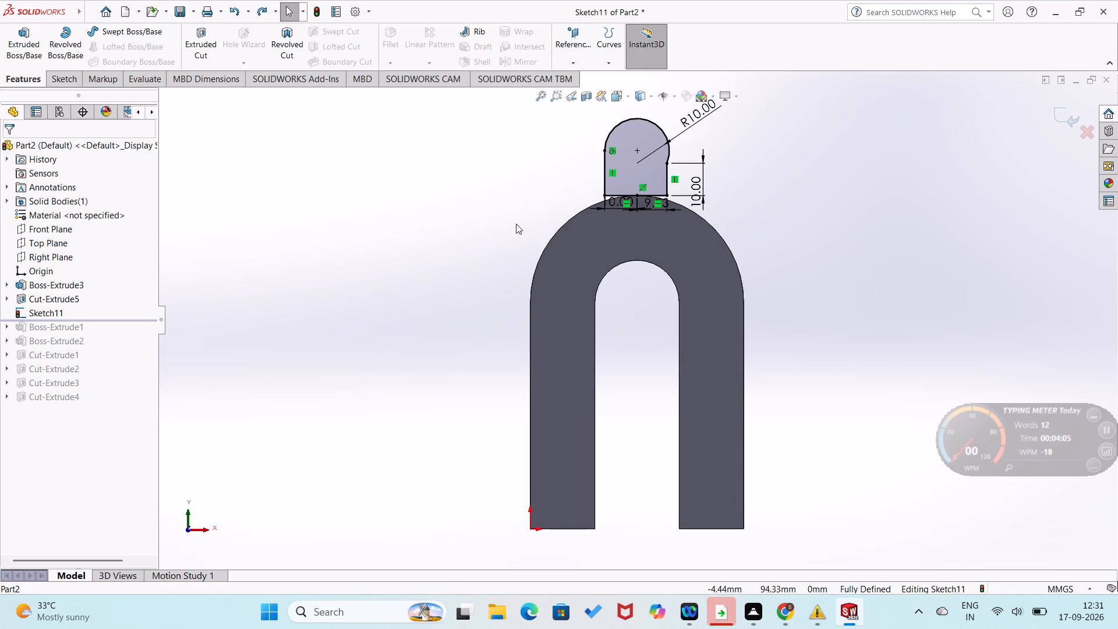
pyautogui.doubleClick(651, 209)
pyautogui.write('10')
pyautogui.press('Return')
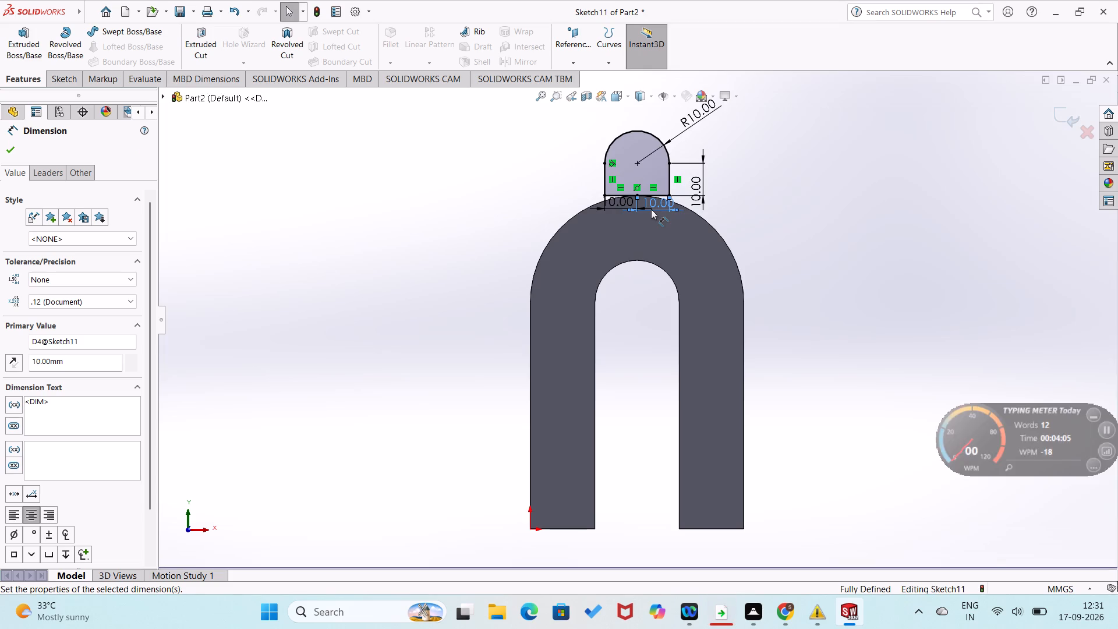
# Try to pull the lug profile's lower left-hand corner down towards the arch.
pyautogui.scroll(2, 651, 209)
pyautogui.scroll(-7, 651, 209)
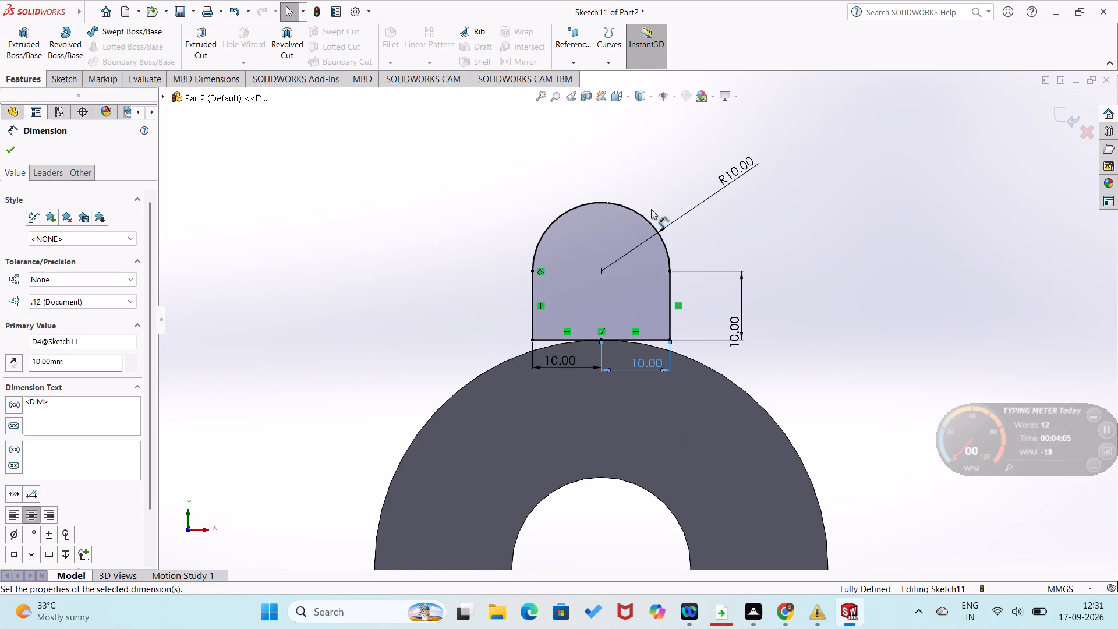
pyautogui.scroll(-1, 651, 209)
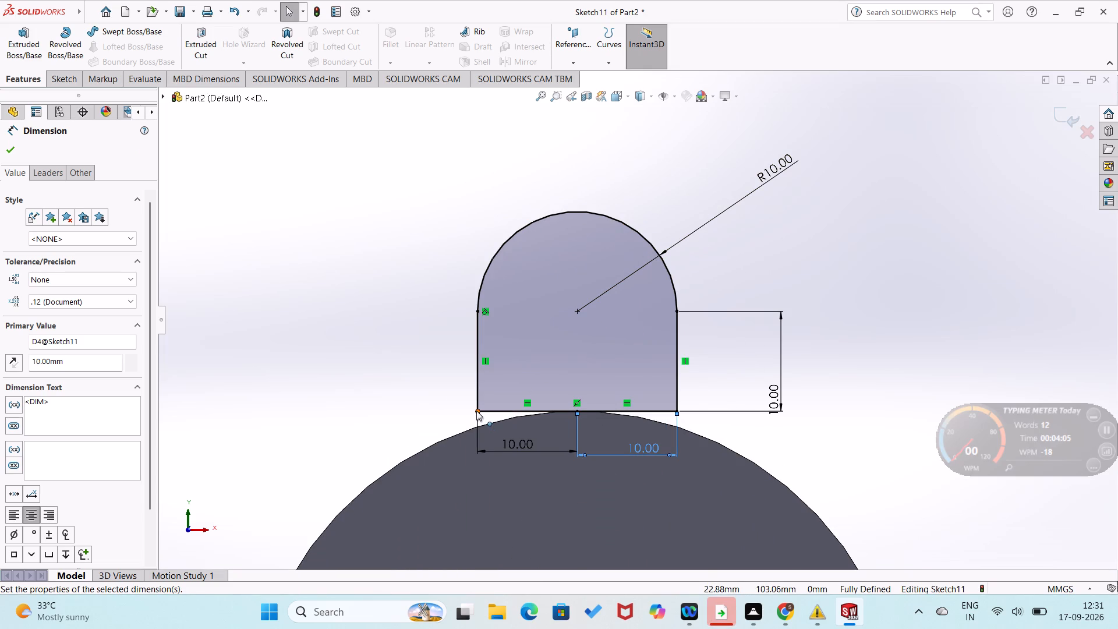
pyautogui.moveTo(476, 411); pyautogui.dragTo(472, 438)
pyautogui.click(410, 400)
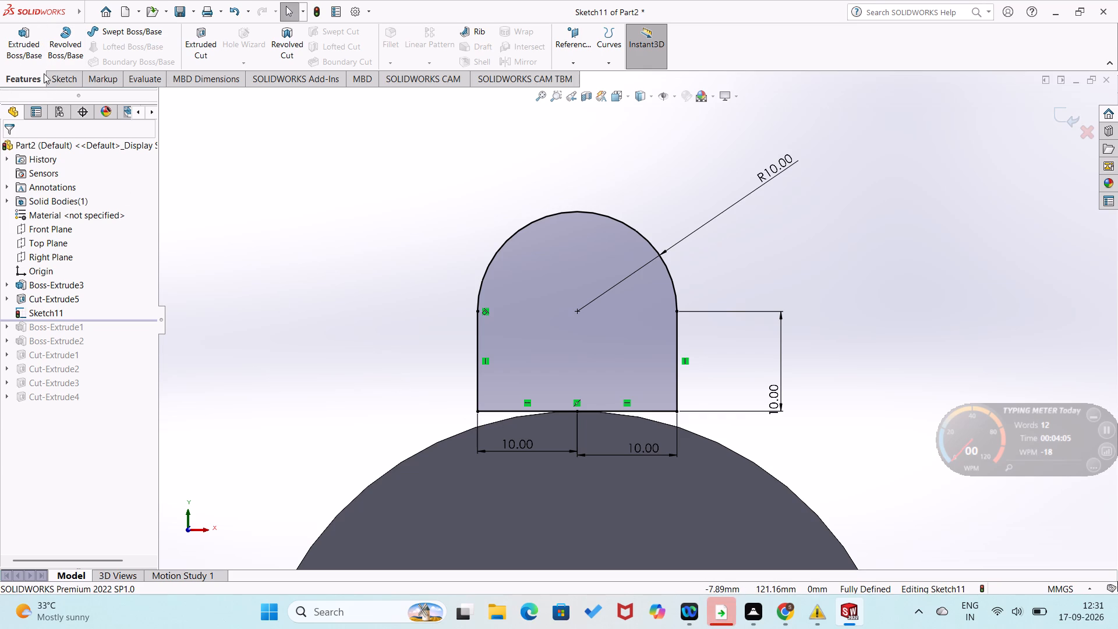
# Sketch a vertical line about 1.55 mm long from the profile's lower left-hand corner down to the outer arch edge.
pyautogui.click(62, 91)
pyautogui.click(66, 80)
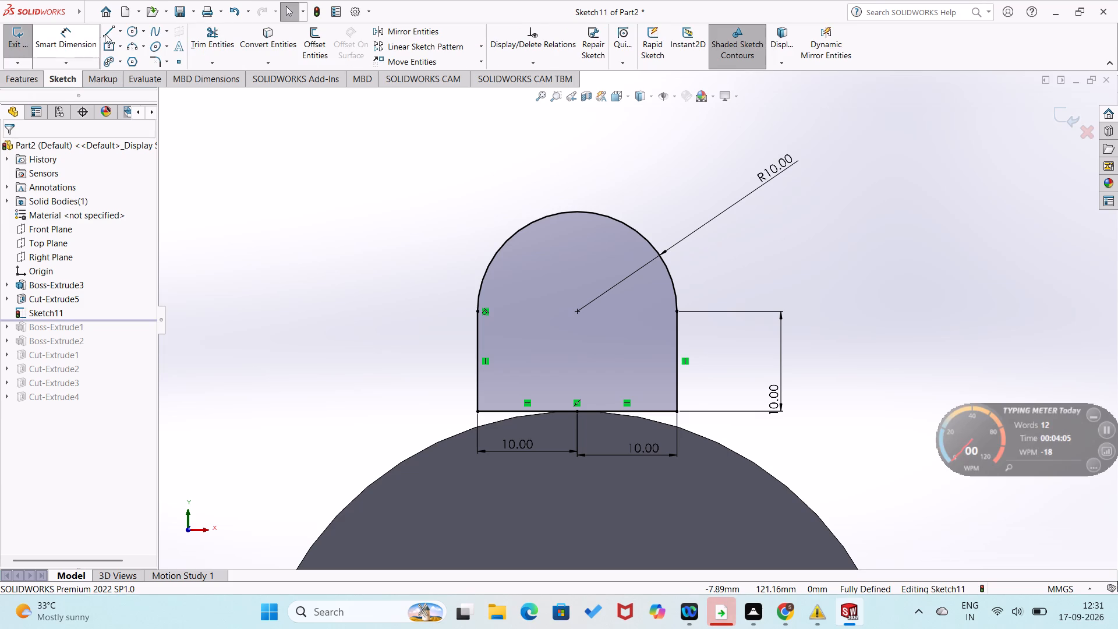
pyautogui.click(106, 30)
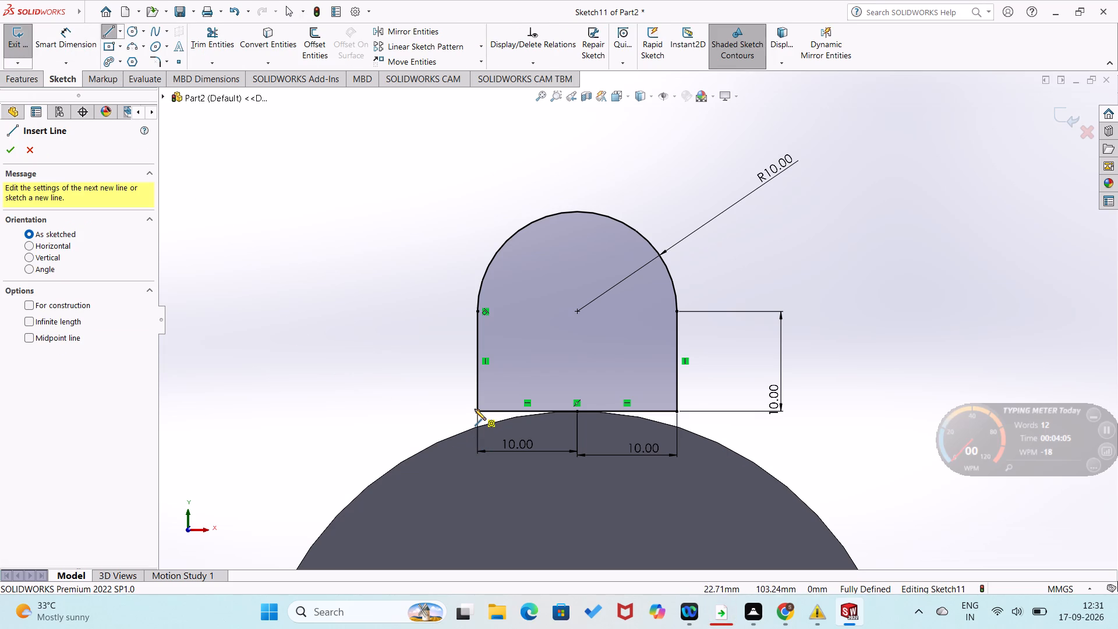
pyautogui.click(475, 409)
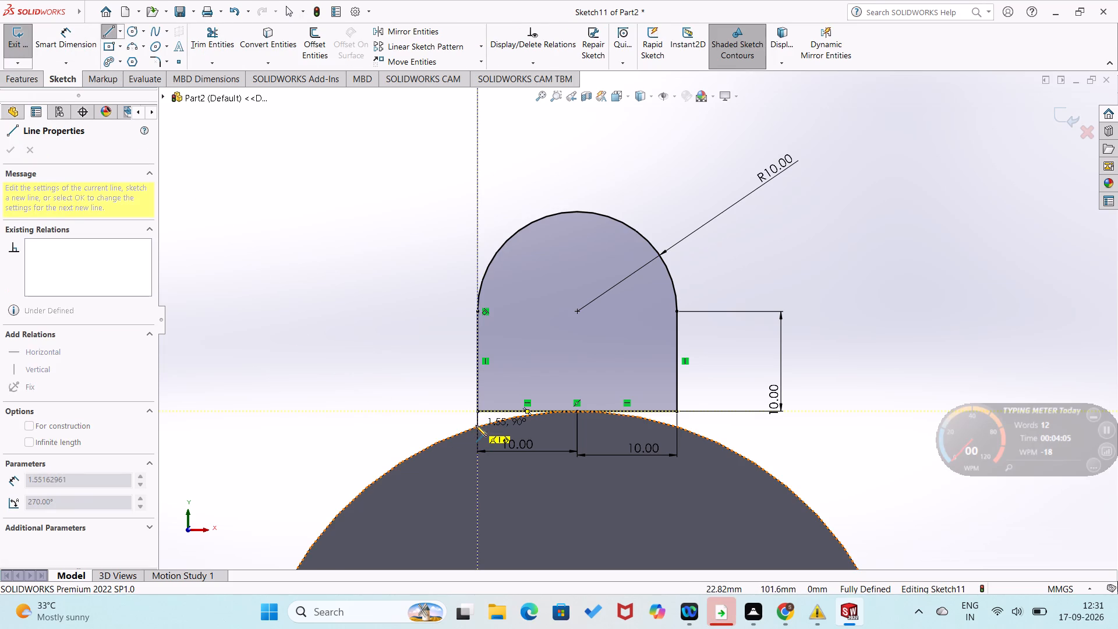
pyautogui.click(476, 426)
pyautogui.rightClick(433, 438)
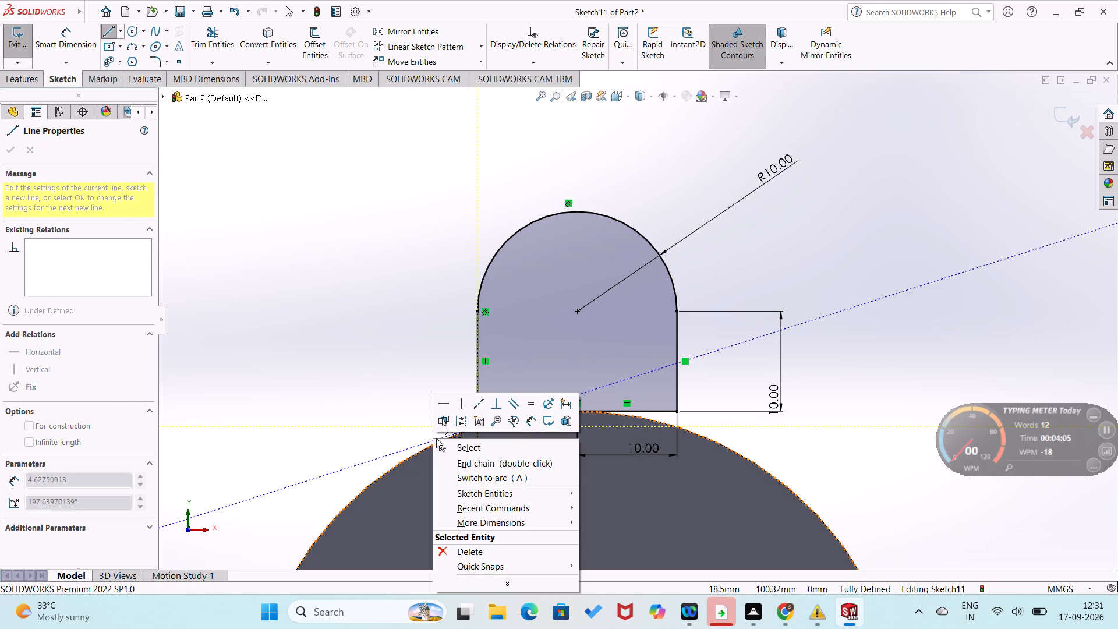
pyautogui.click(448, 444)
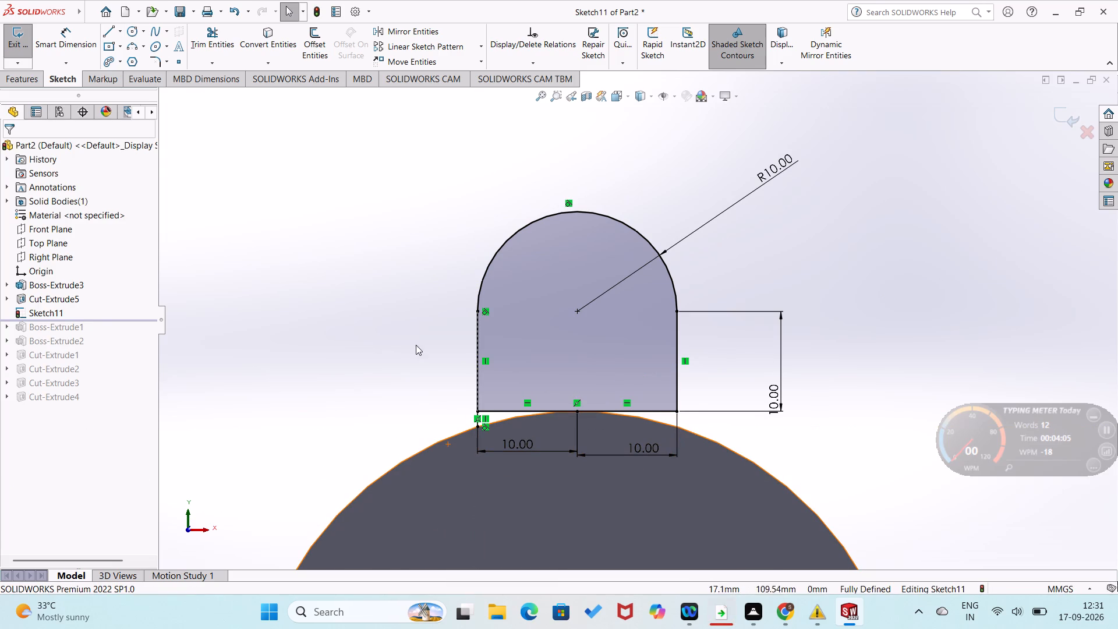
# Sketch a vertical line about 1.55 mm long from the profile's lower right-hand corner down to the outer arch edge.
pyautogui.moveTo(376, 320); pyautogui.dragTo(260, 320, button='right')
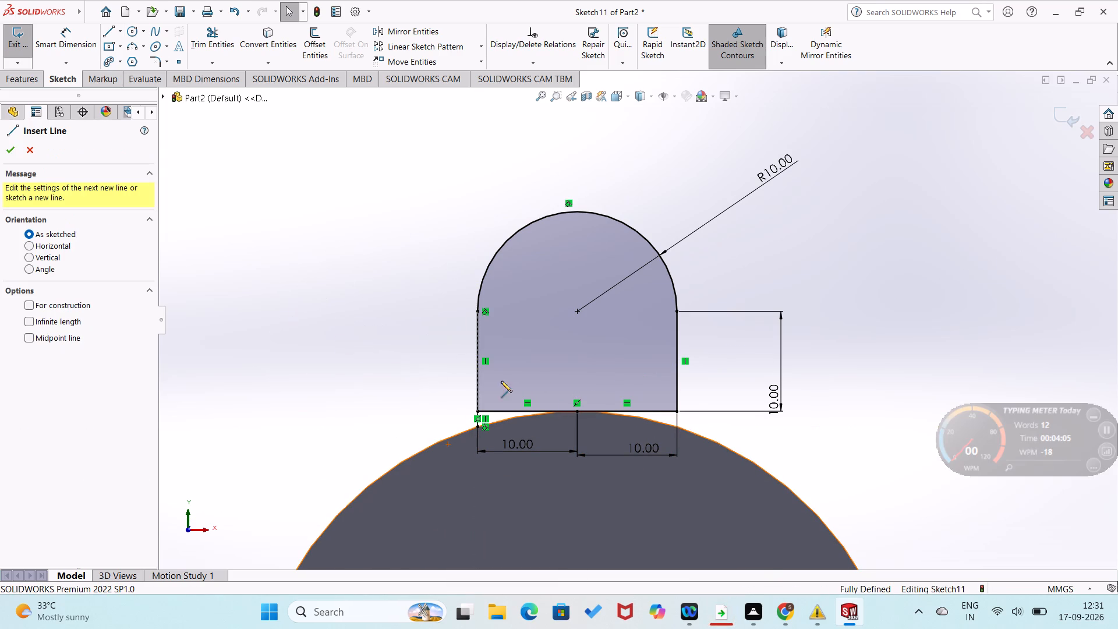
pyautogui.click(675, 411)
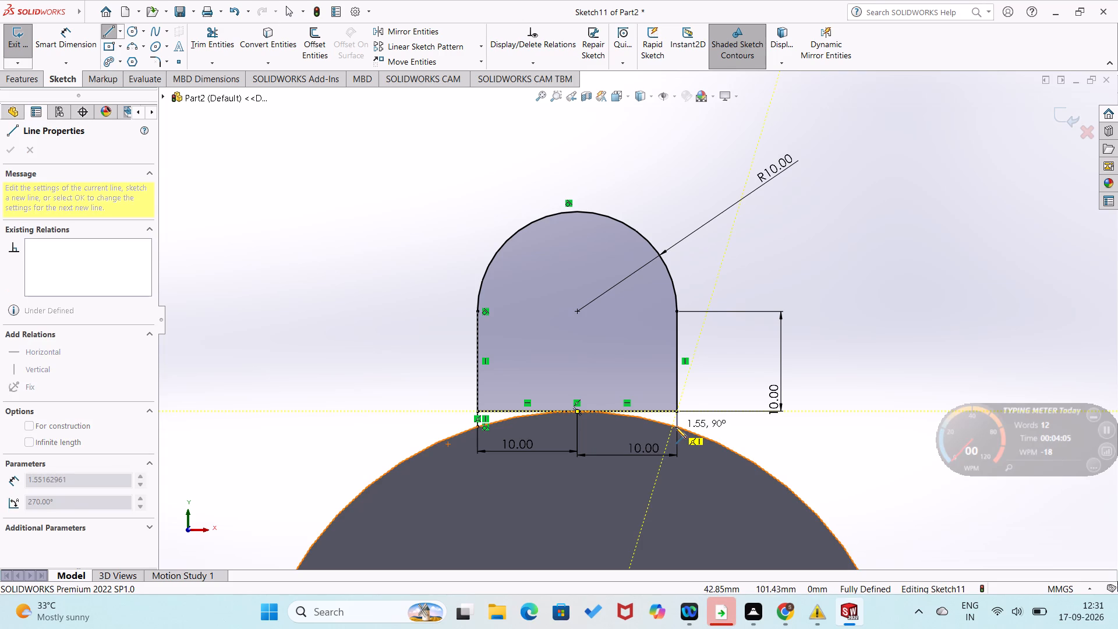
pyautogui.scroll(1, 675, 427)
pyautogui.scroll(-4, 675, 427)
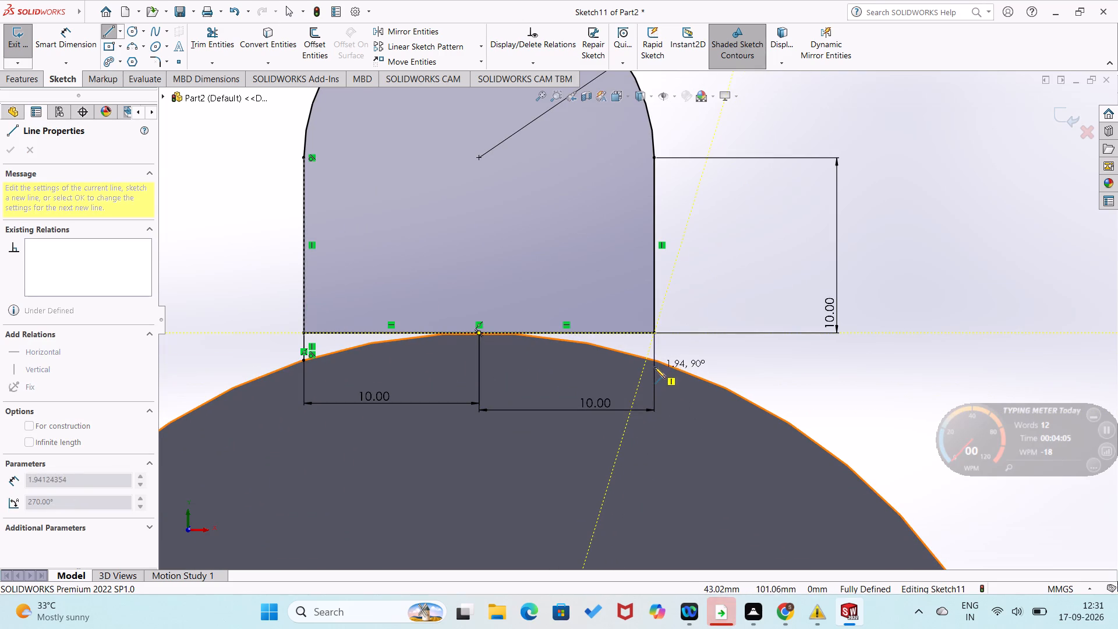
pyautogui.click(654, 361)
pyautogui.rightClick(677, 355)
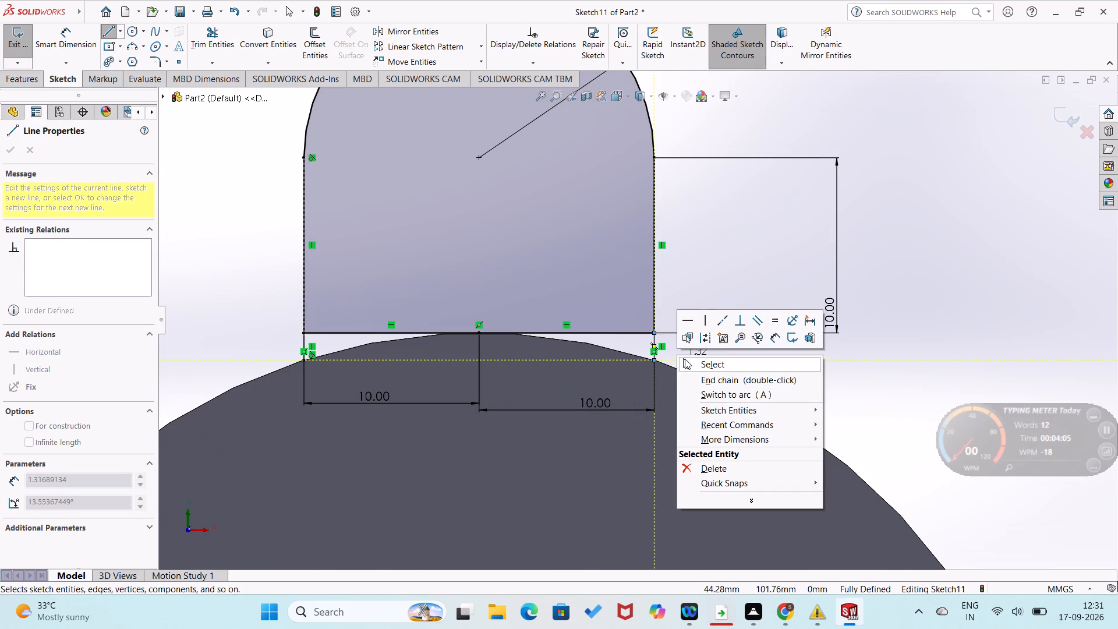
pyautogui.click(688, 360)
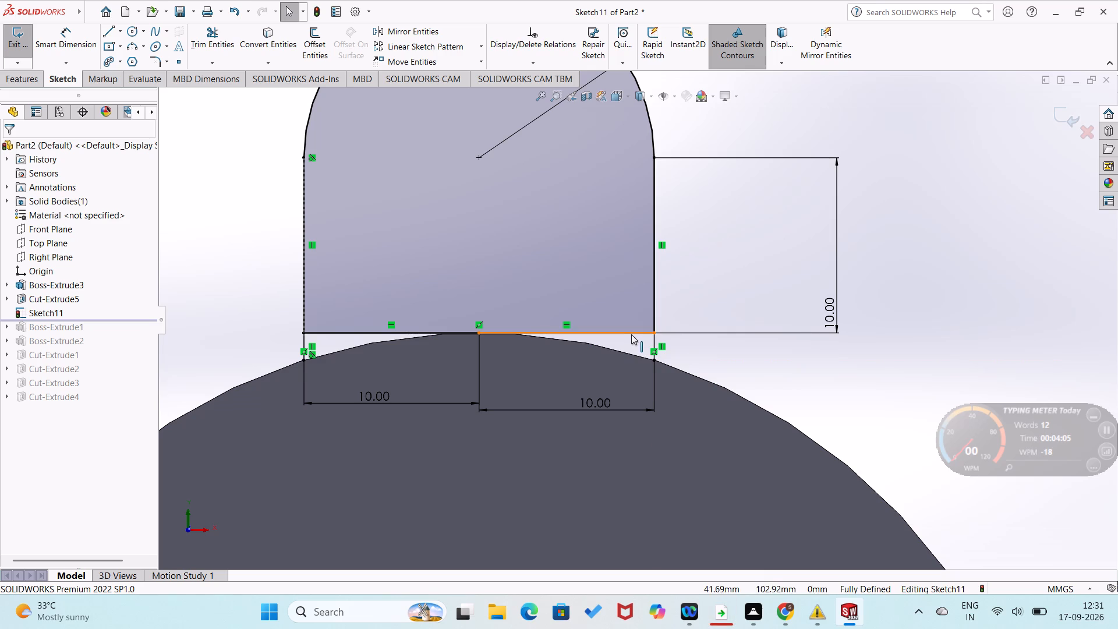
# Convert both horizontal base segments of the lug profile to construction geometry.
pyautogui.rightClick(631, 334)
pyautogui.click(663, 314)
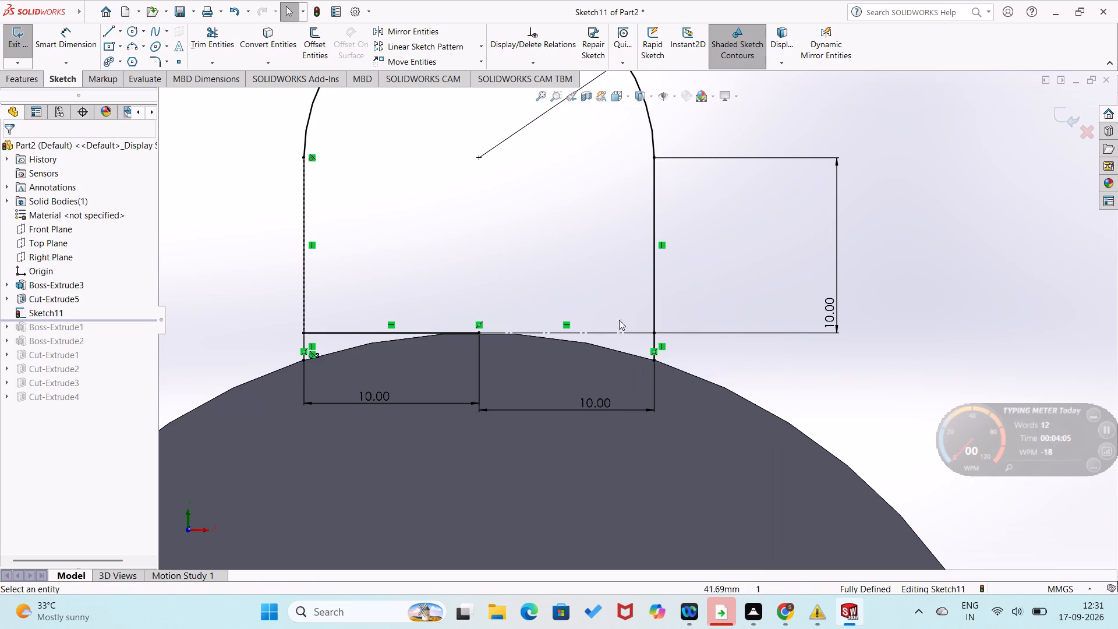
pyautogui.rightClick(437, 318)
pyautogui.rightClick(412, 305)
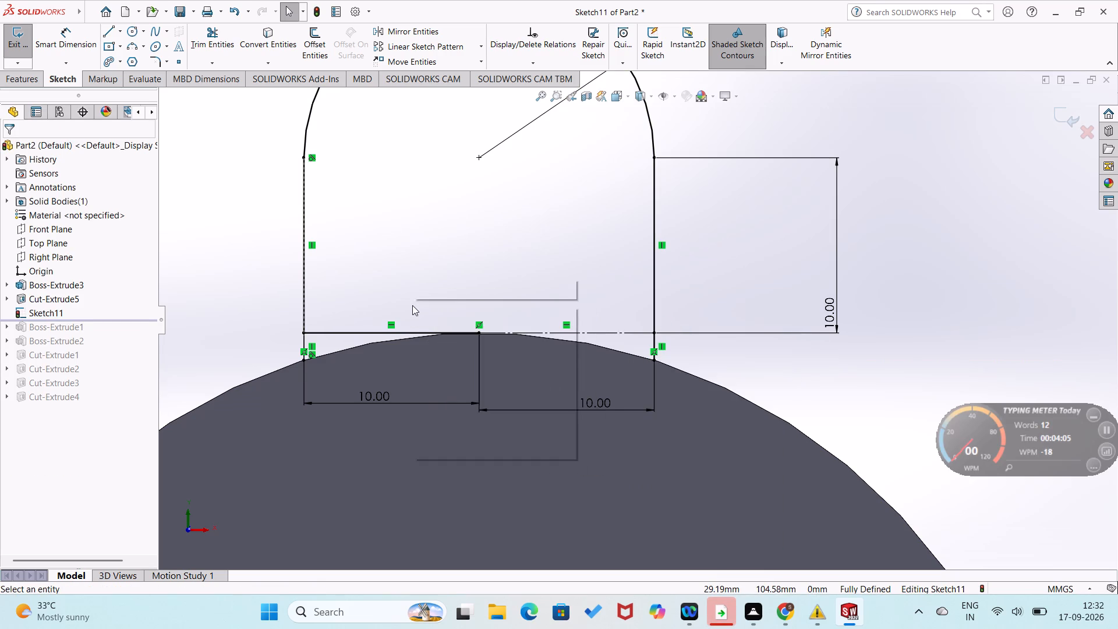
pyautogui.click(377, 310)
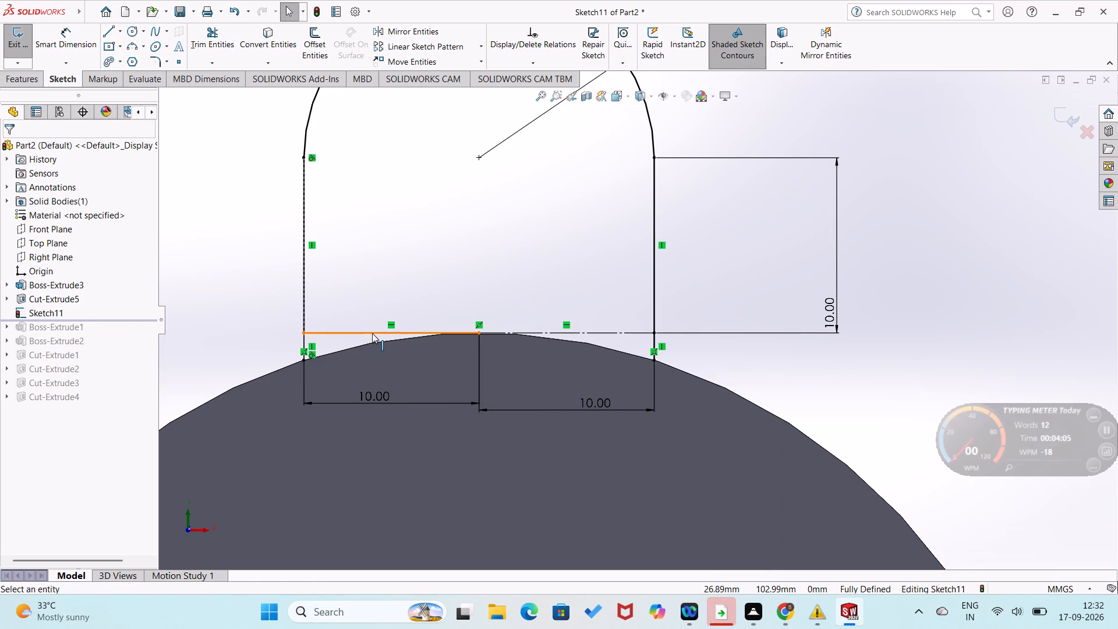
pyautogui.rightClick(372, 333)
pyautogui.click(401, 316)
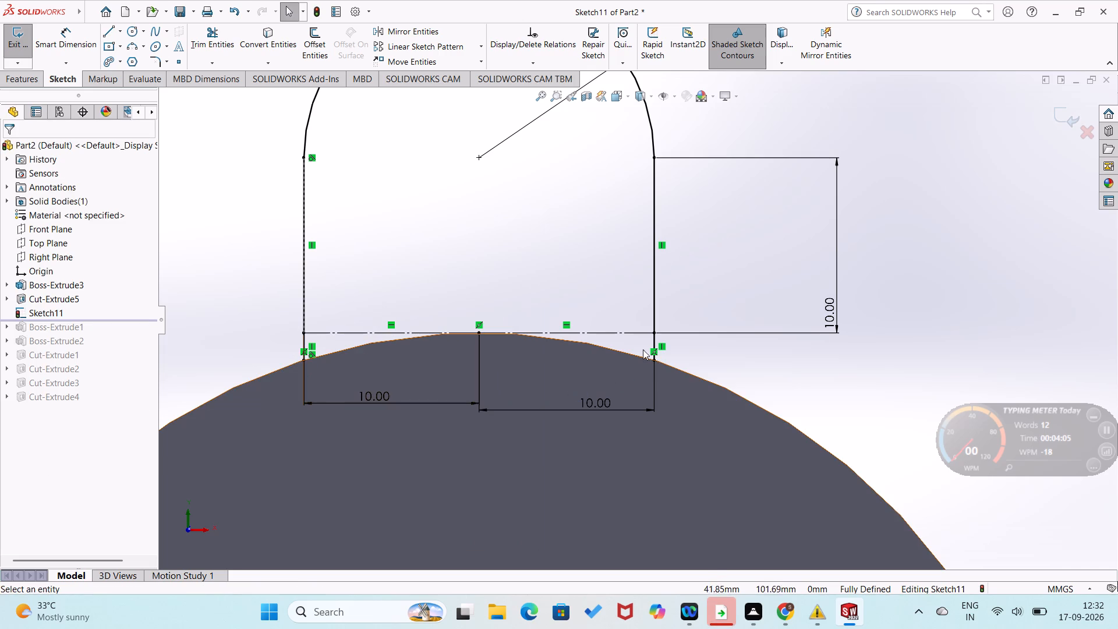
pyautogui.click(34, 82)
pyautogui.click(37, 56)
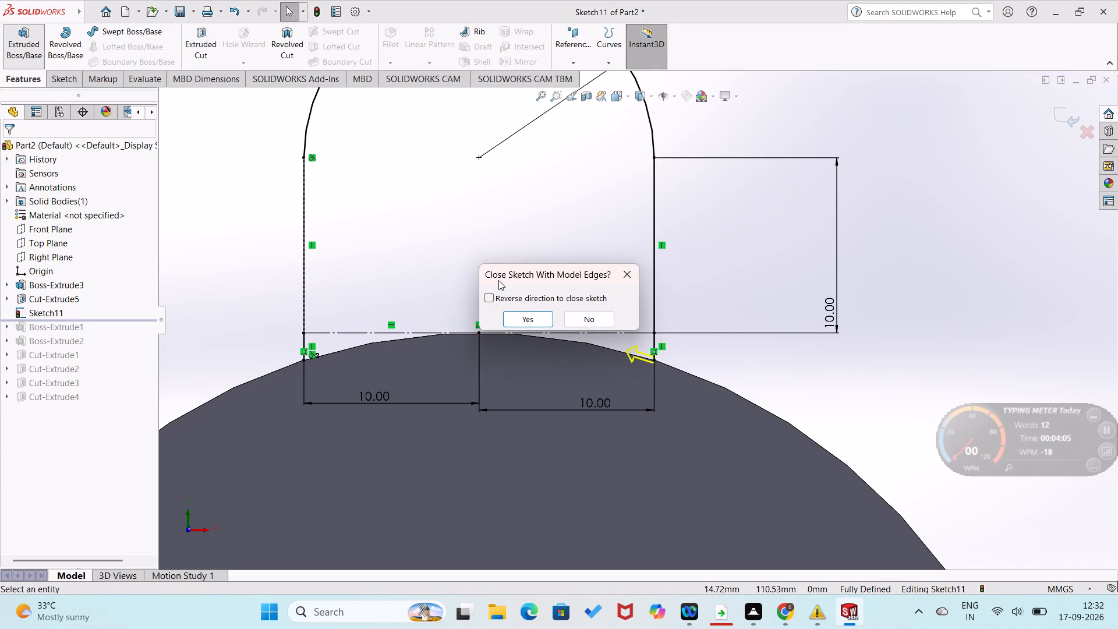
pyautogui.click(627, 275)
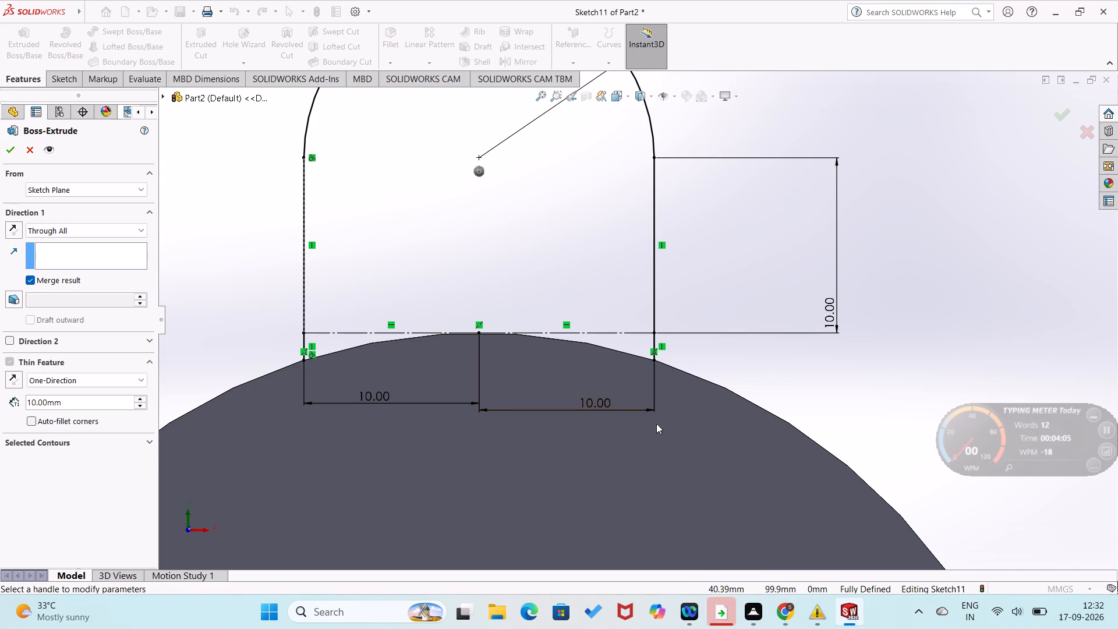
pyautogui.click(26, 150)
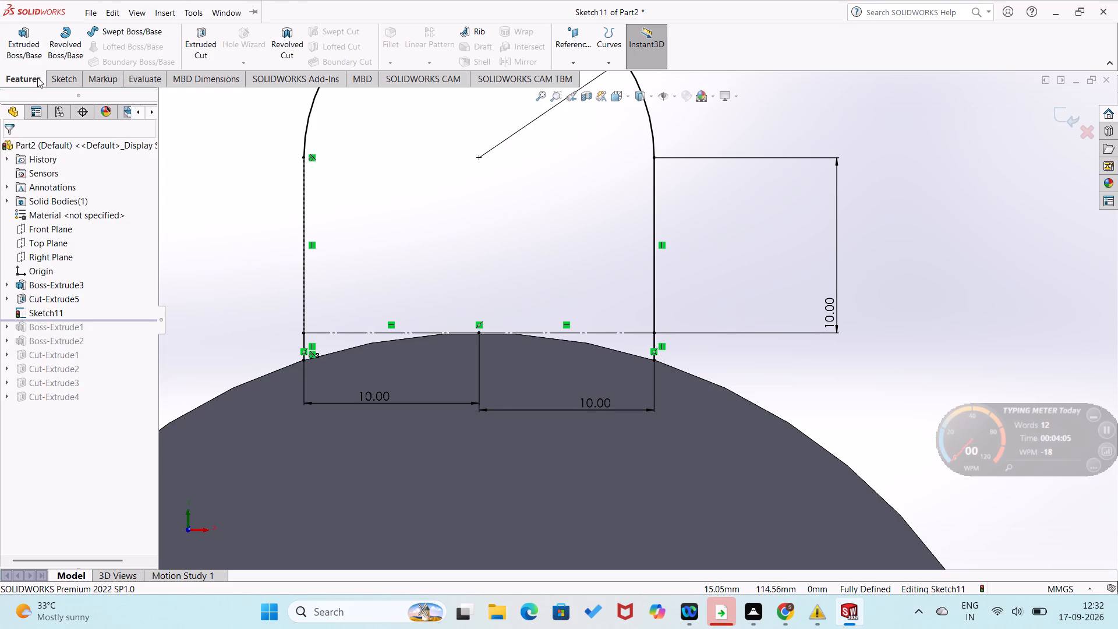
# Sketch a 20 mm horizontal line joining the lower ends of the two short verticals on the arch and make it construction geometry.
pyautogui.click(53, 77)
pyautogui.click(106, 27)
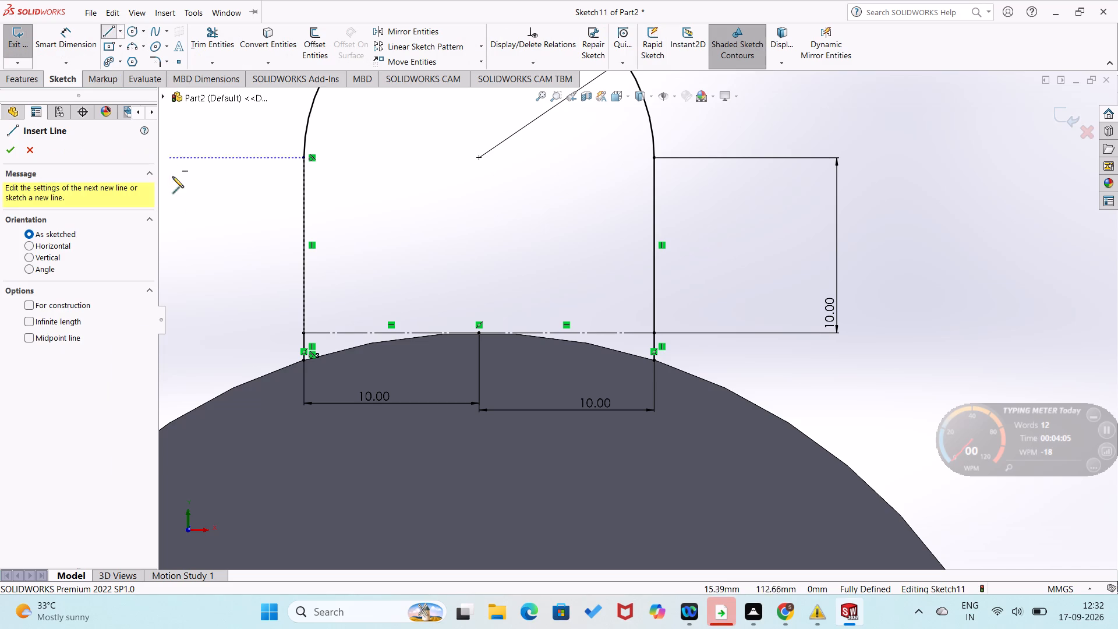
pyautogui.click(305, 361)
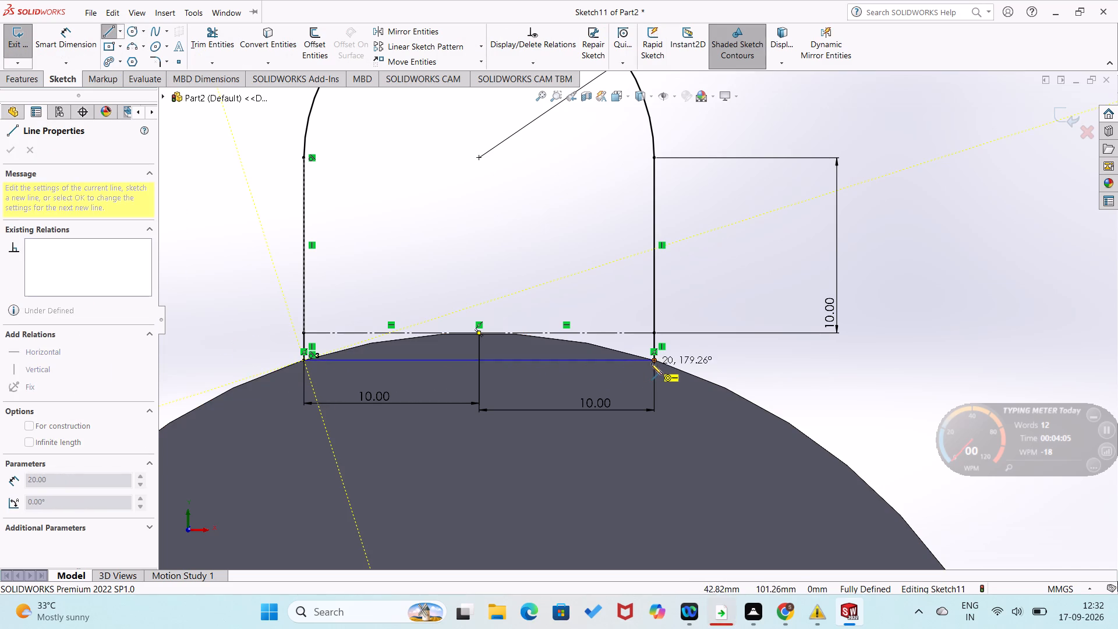
pyautogui.click(653, 362)
pyautogui.rightClick(650, 362)
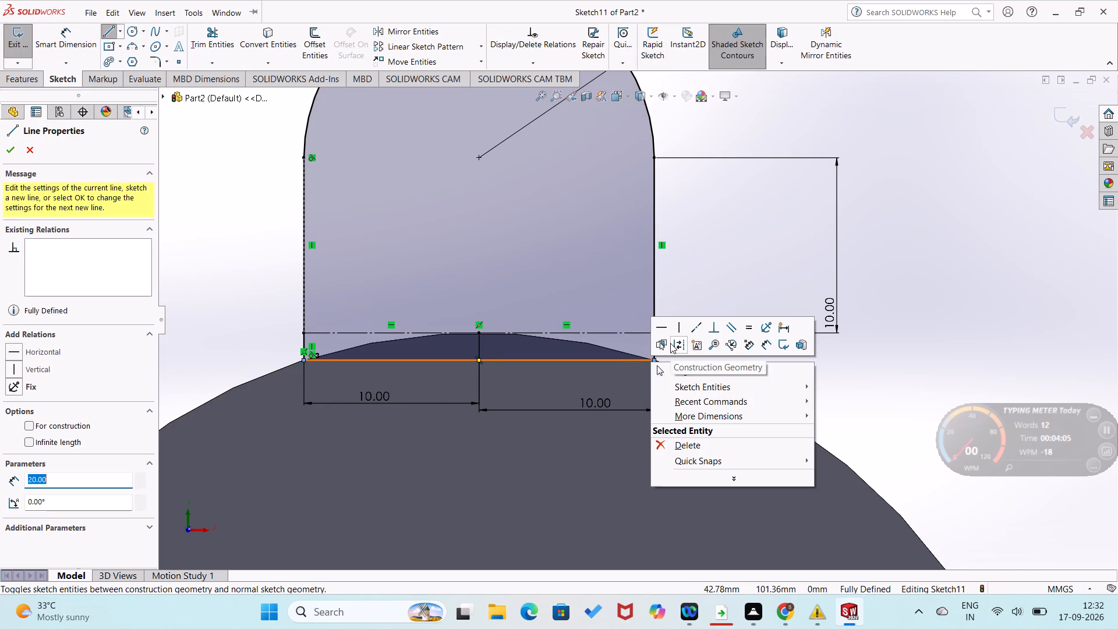
pyautogui.click(678, 344)
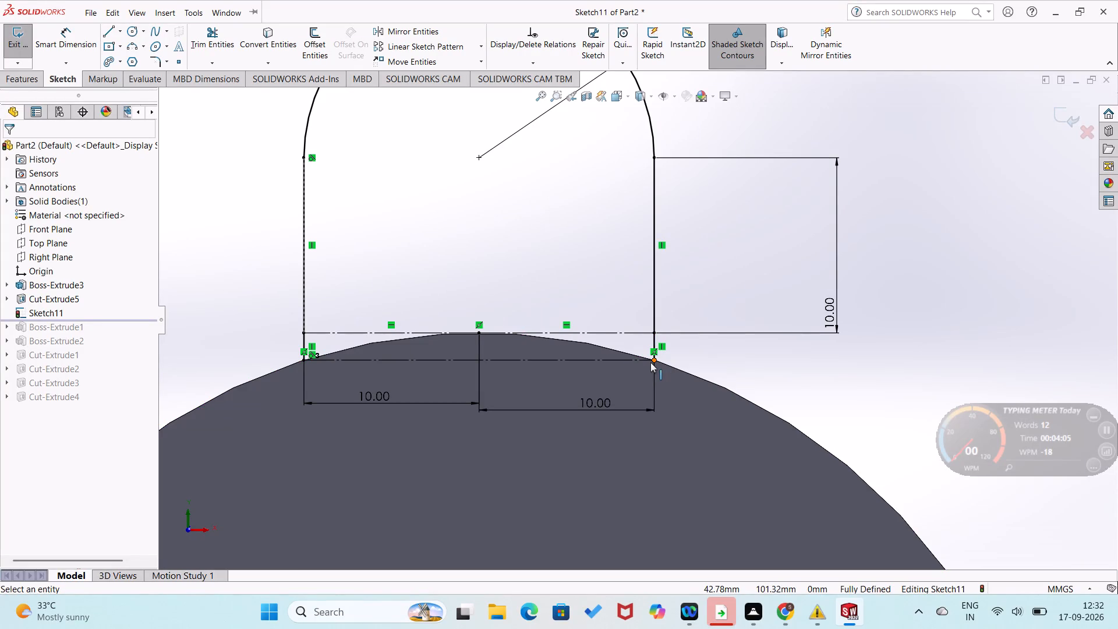
# Add a Horizontal relation to the 20 mm construction line joining the profile's two lower ends.
pyautogui.moveTo(648, 362); pyautogui.dragTo(641, 366, button='right')
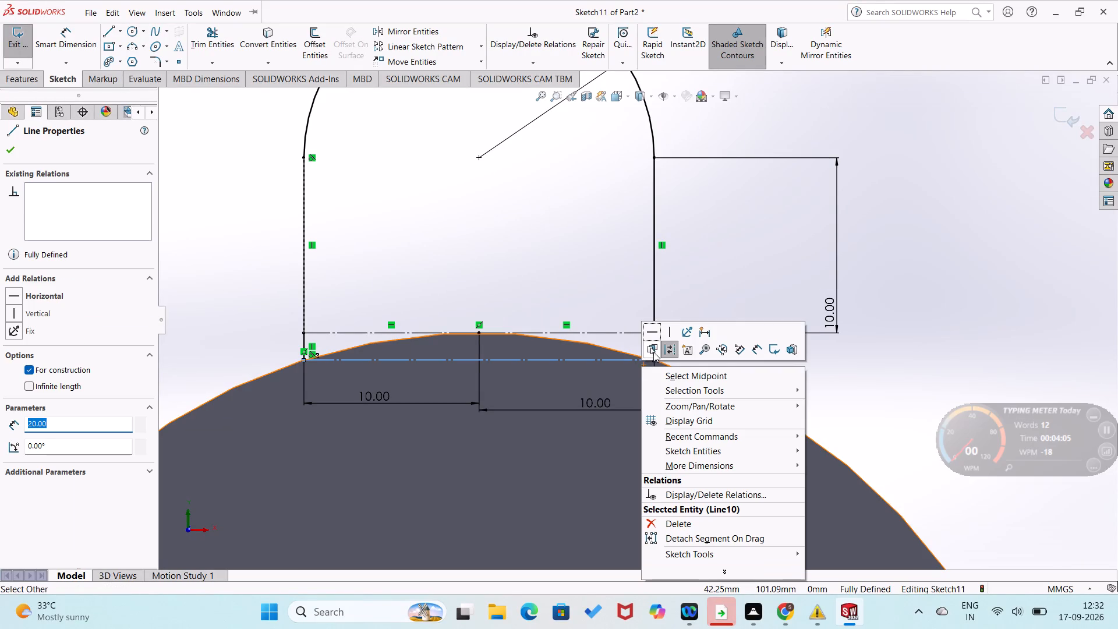
pyautogui.click(656, 331)
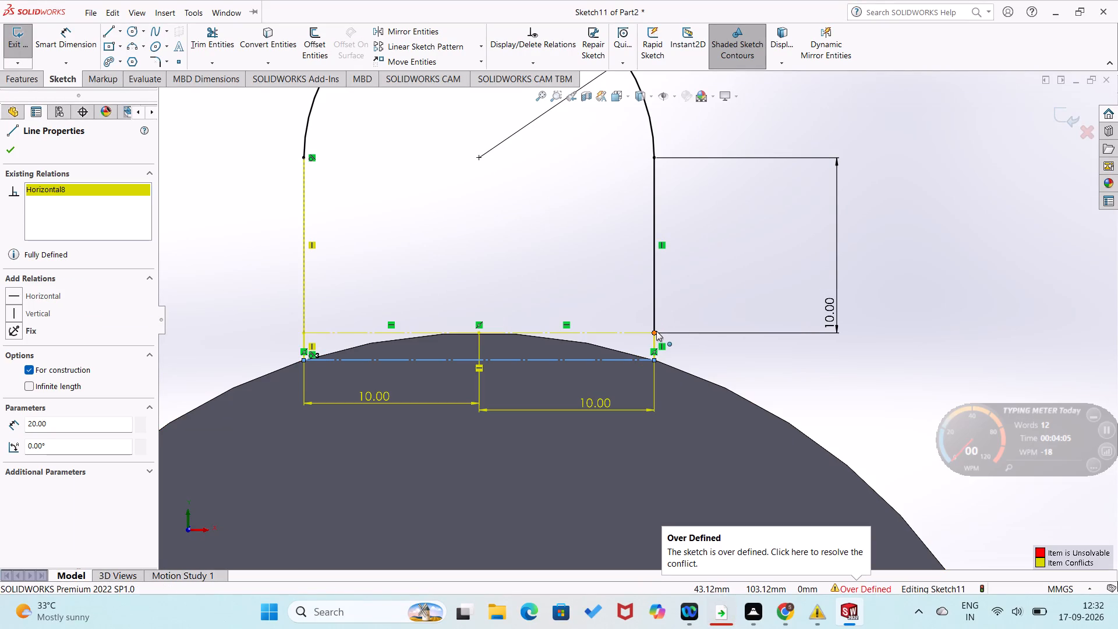
# Undo the Horizontal relation and the construction conversion of the 20 mm line closing the lug profile's base.
pyautogui.hotkey('ctrl', 'z')
pyautogui.hotkey('ctrl', 'z')
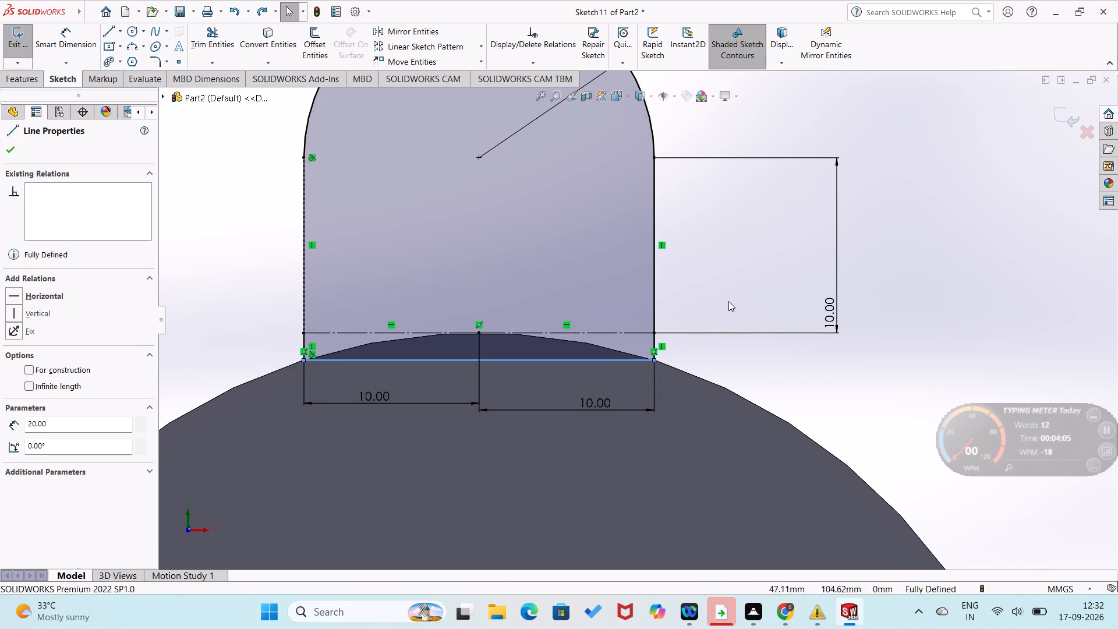
pyautogui.click(734, 296)
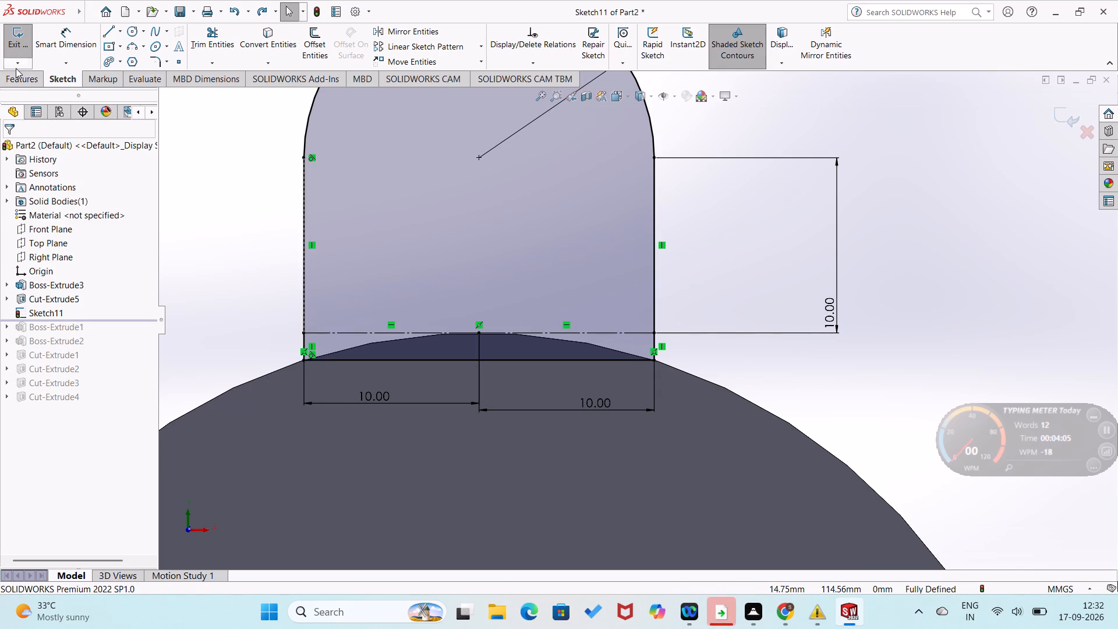
# Extrude the round-topped lug profile as a 10 mm Blind boss in the reversed direction, over the block, with merged result.
pyautogui.click(24, 82)
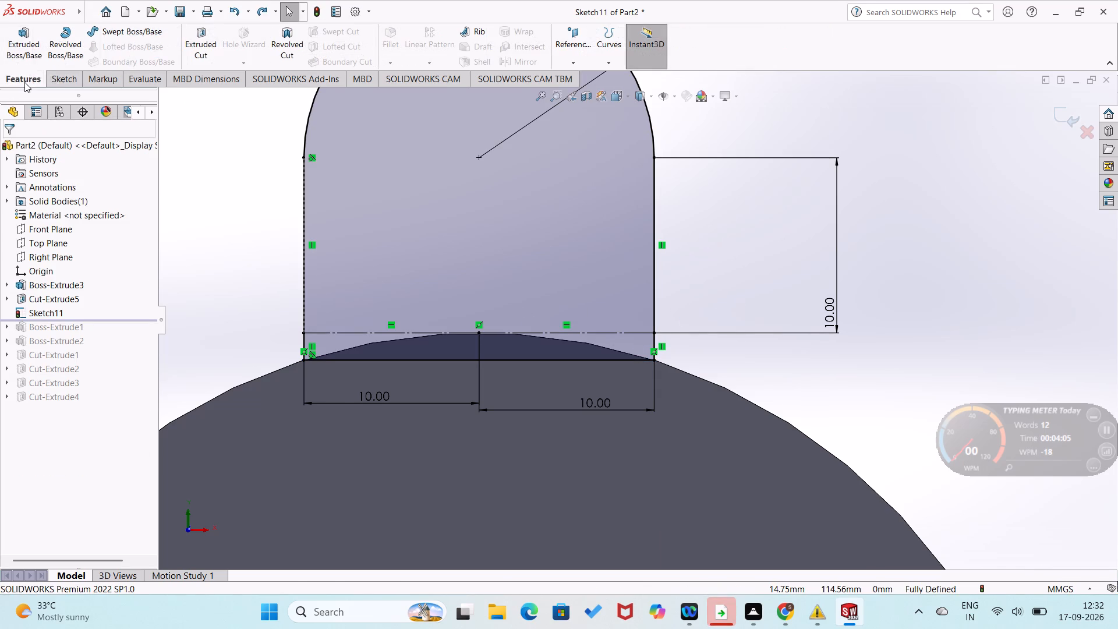
pyautogui.click(24, 49)
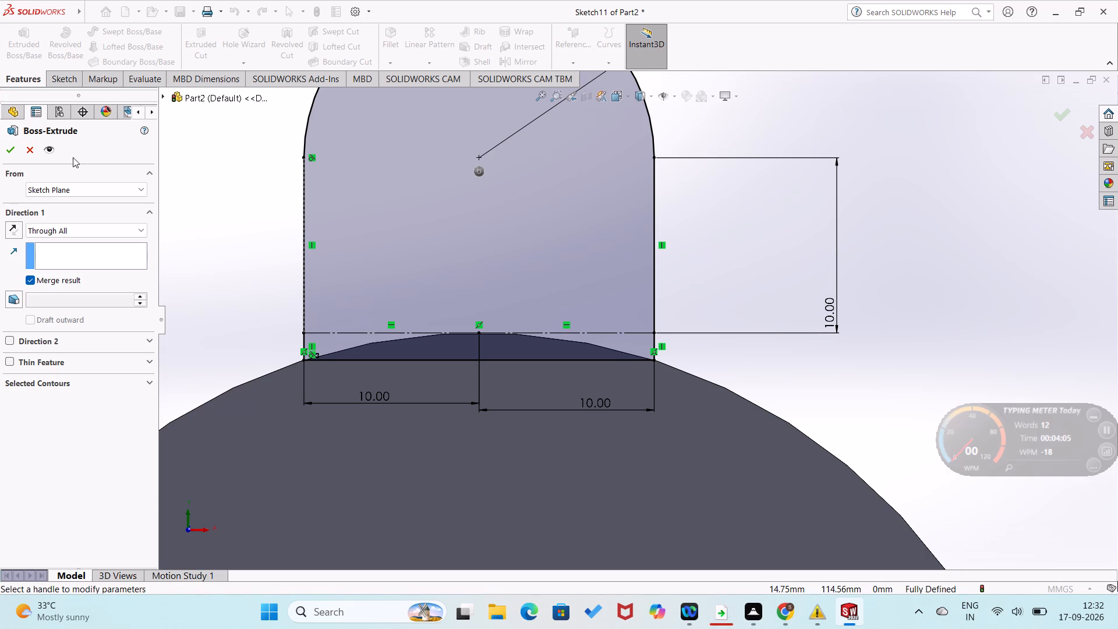
pyautogui.scroll(-1, 706, 343)
pyautogui.scroll(2, 706, 343)
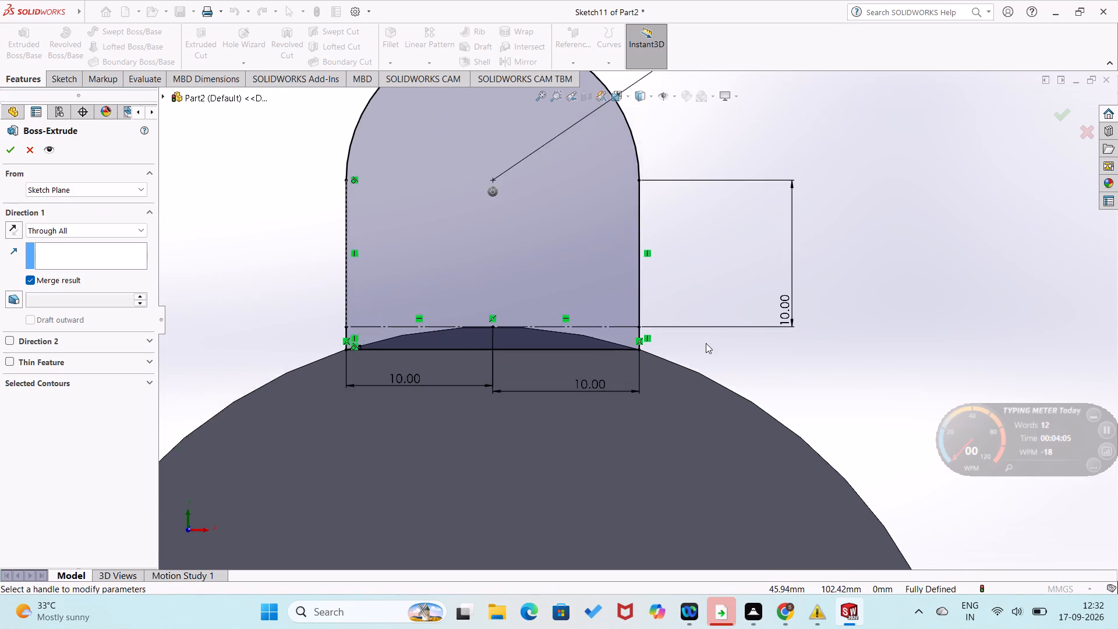
pyautogui.scroll(1, 706, 343)
pyautogui.moveTo(740, 338); pyautogui.dragTo(661, 395, button='middle')
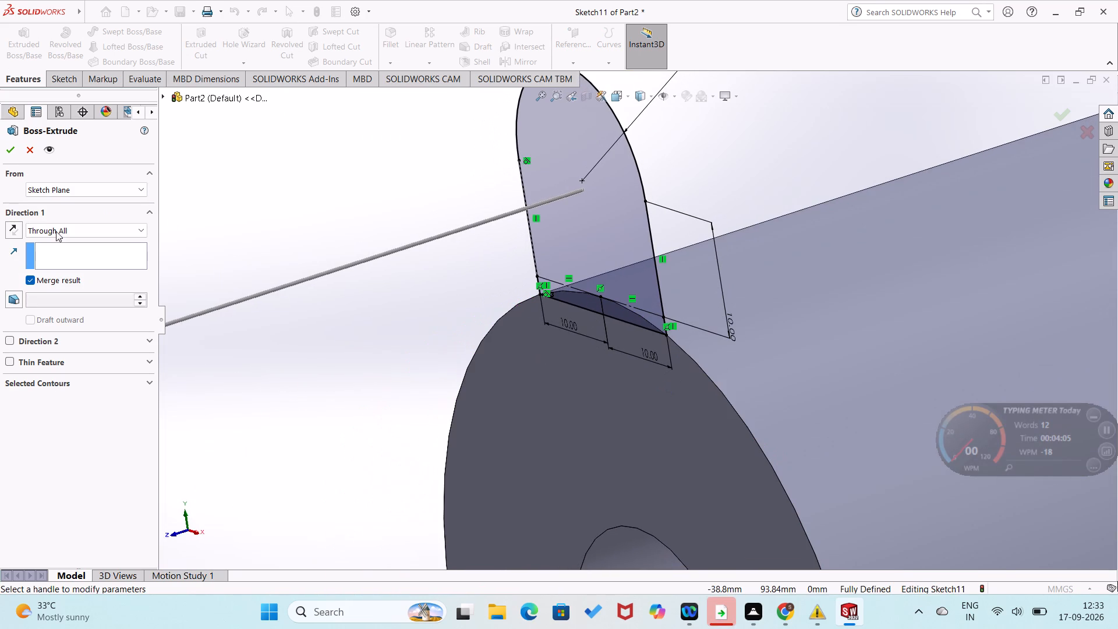
pyautogui.click(16, 228)
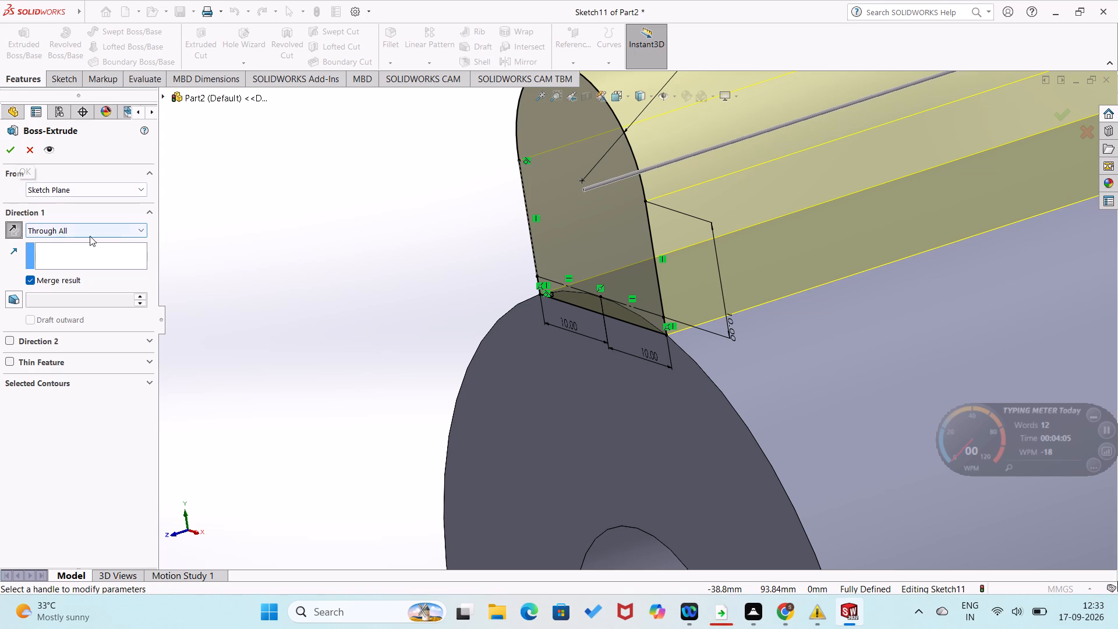
pyautogui.click(144, 234)
pyautogui.click(141, 238)
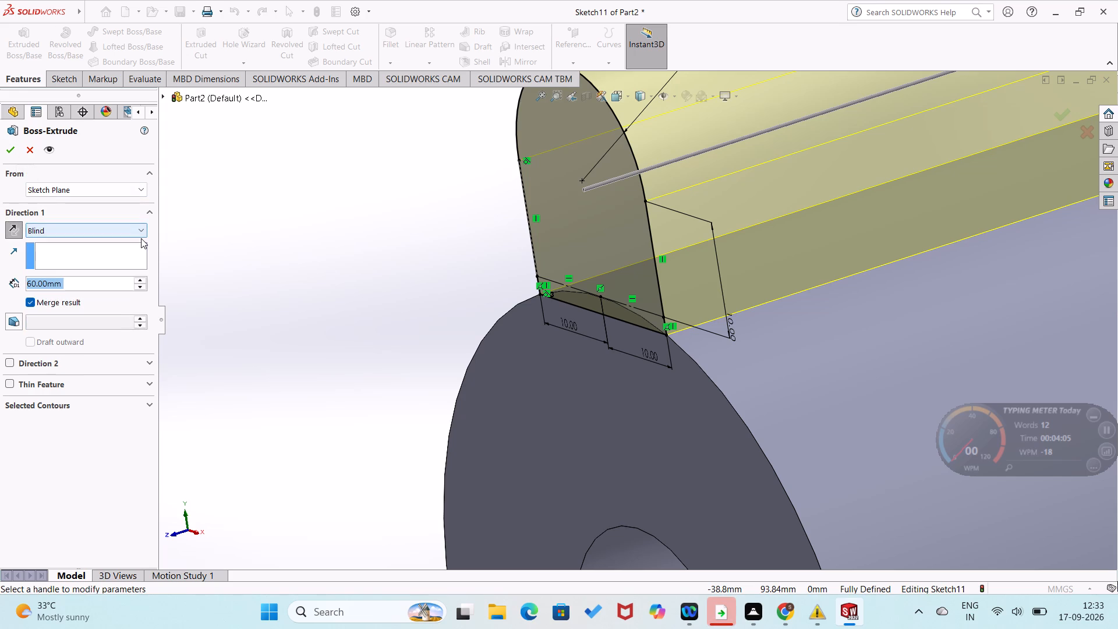
pyautogui.press('1')
pyautogui.press('0')
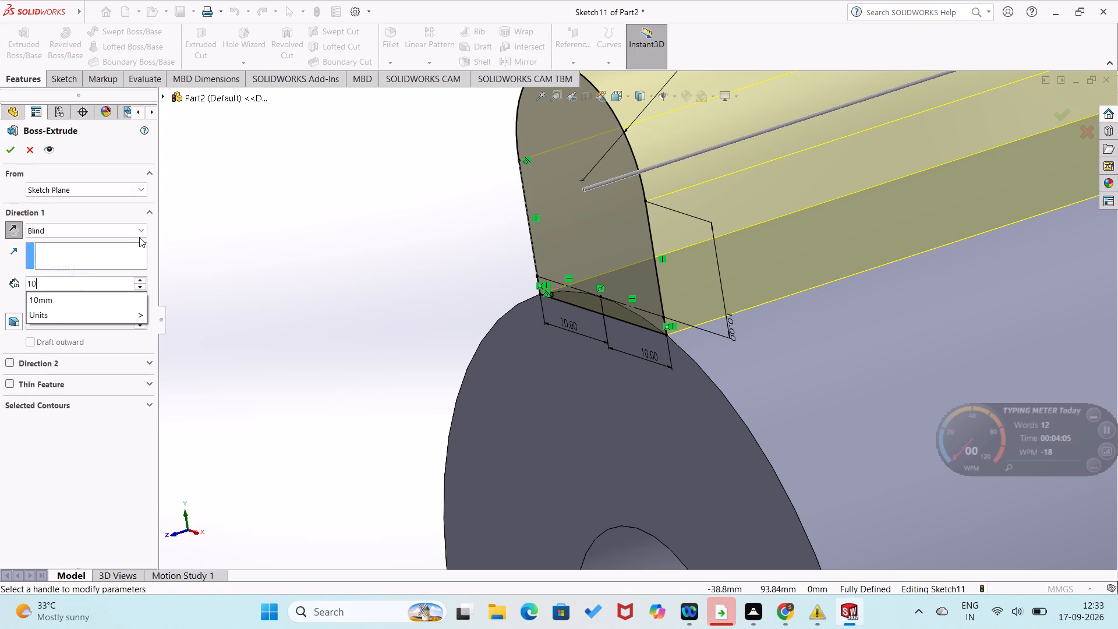
pyautogui.press('Return')
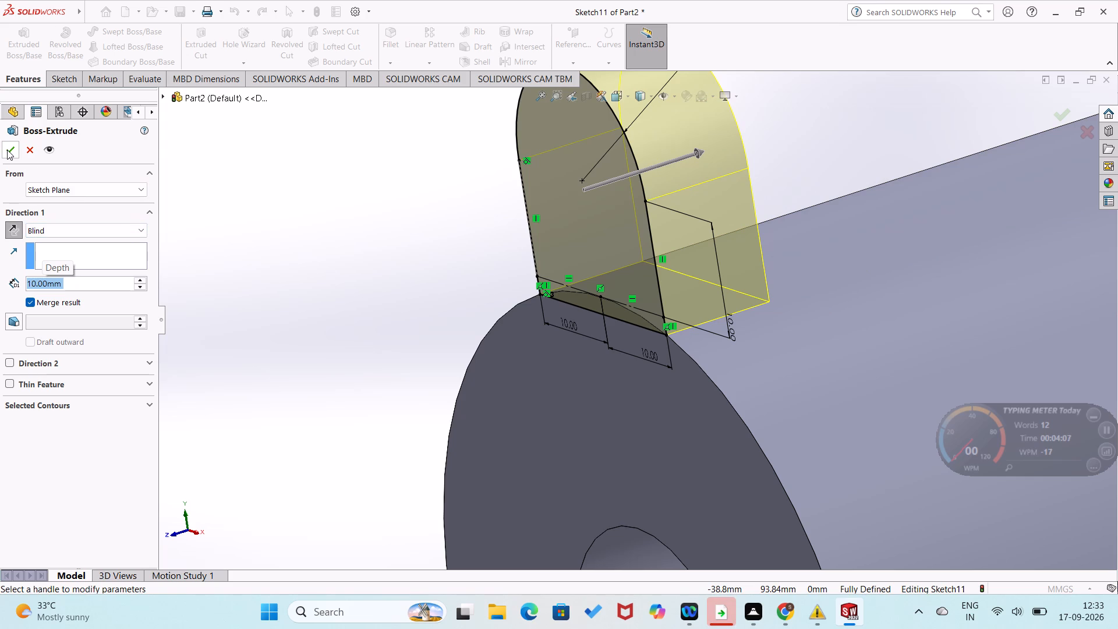
pyautogui.click(7, 149)
pyautogui.click(201, 198)
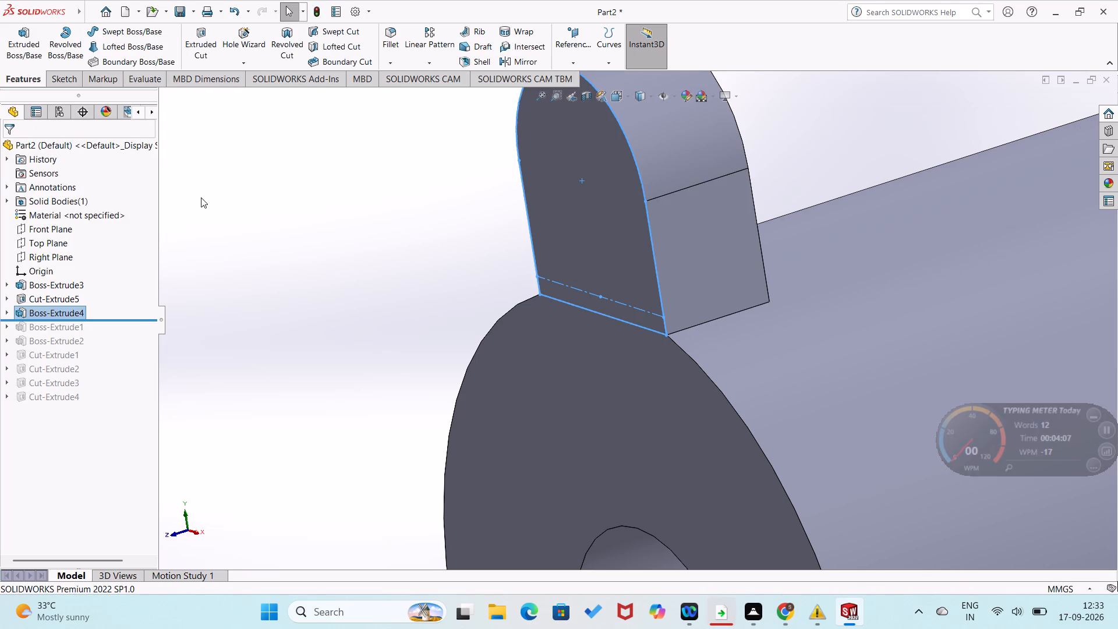
# Open a new sketch on the lug's flat round-topped face on the side opposite its original profile.
pyautogui.moveTo(401, 279); pyautogui.dragTo(326, 327, button='middle')
pyautogui.click(383, 256)
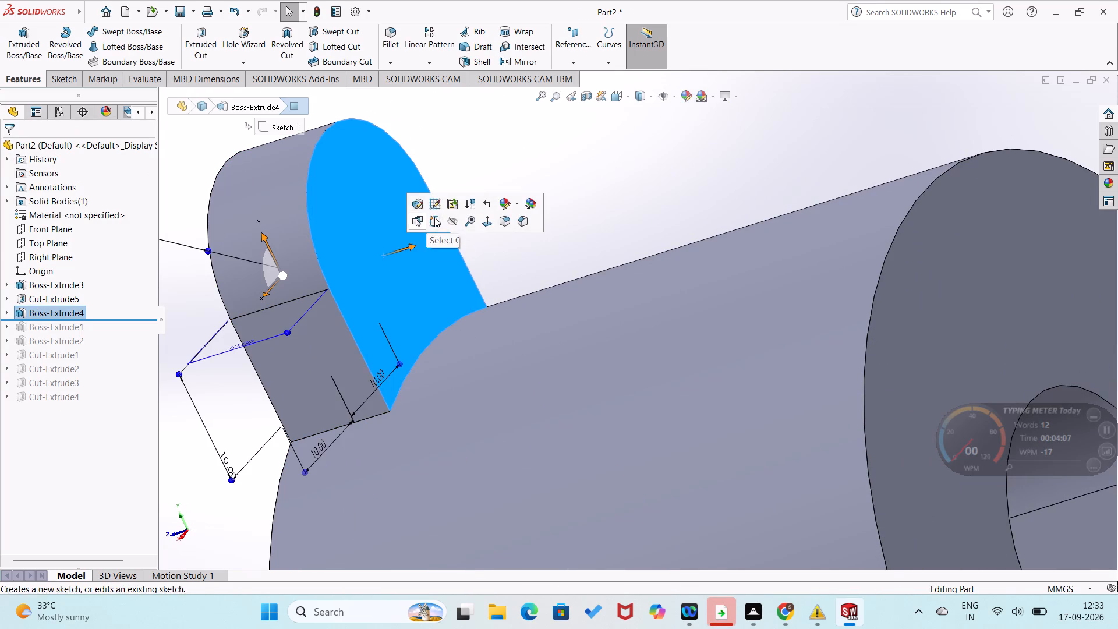
pyautogui.click(434, 217)
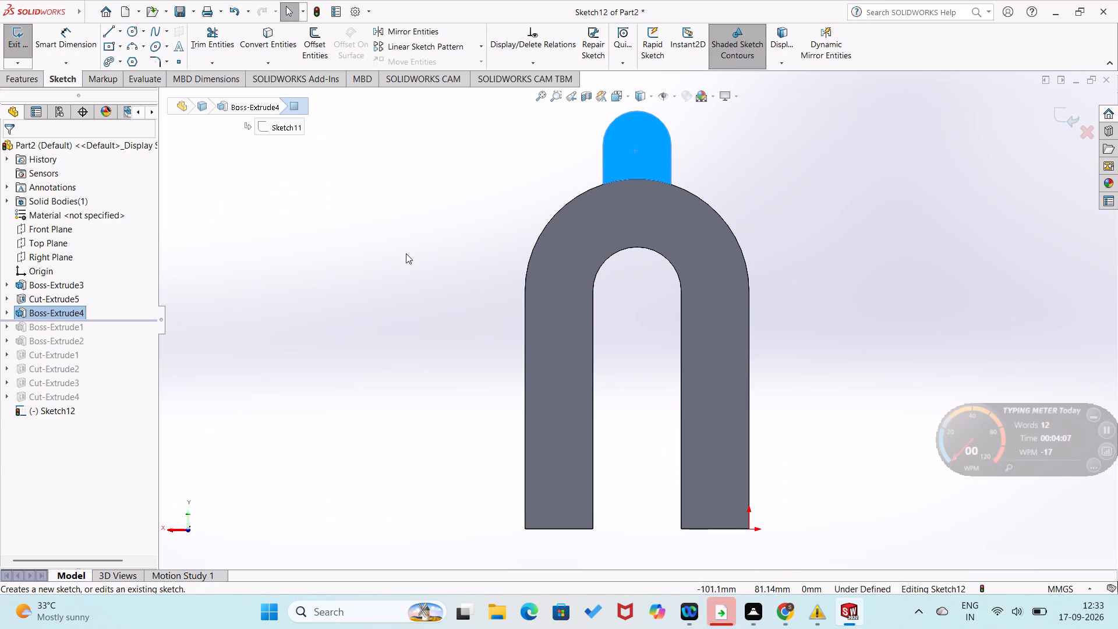
# Sketch a vertical line about 11.8 mm long from the top midpoint of the outer arch edge up into the lug.
pyautogui.scroll(-3, 406, 253)
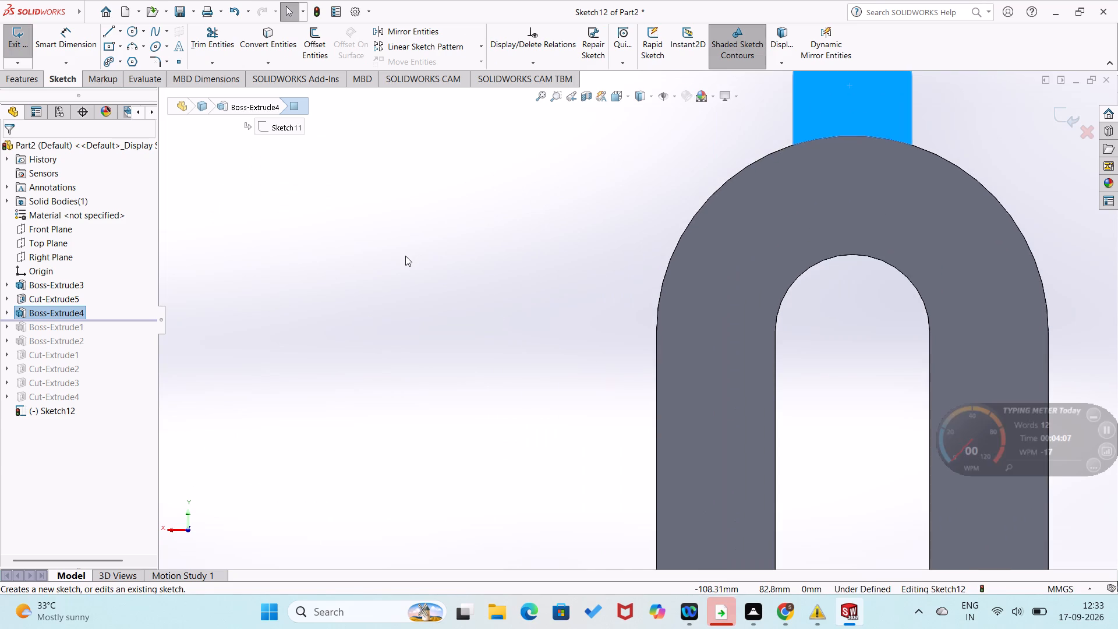
pyautogui.scroll(2, 405, 256)
pyautogui.scroll(-2, 402, 261)
pyautogui.scroll(2, 390, 284)
pyautogui.scroll(1, 619, 334)
pyautogui.scroll(-3, 694, 334)
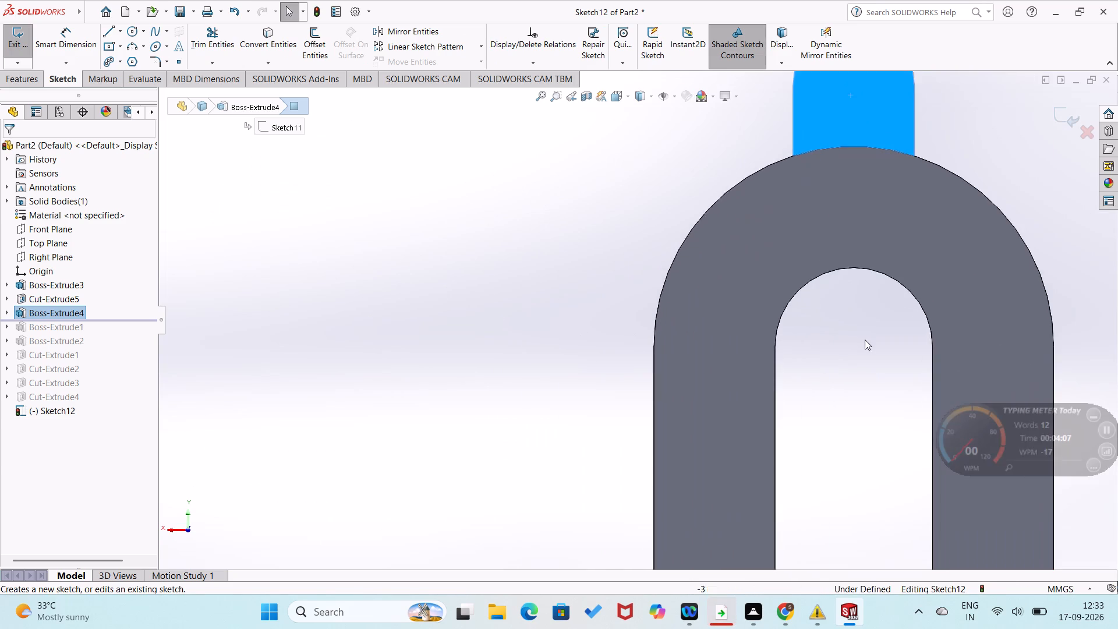
pyautogui.scroll(3, 865, 340)
pyautogui.scroll(-3, 865, 340)
pyautogui.scroll(1, 852, 345)
pyautogui.scroll(2, 730, 301)
pyautogui.scroll(-2, 727, 292)
pyautogui.scroll(2, 722, 283)
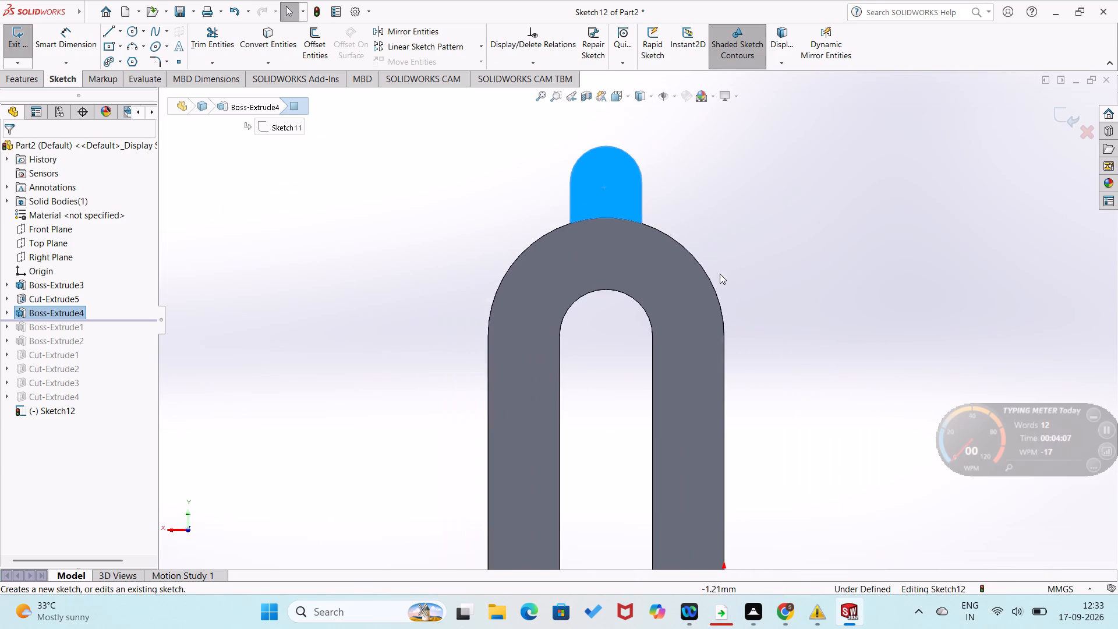
pyautogui.scroll(-3, 717, 268)
pyautogui.scroll(2, 699, 207)
pyautogui.scroll(-2, 684, 174)
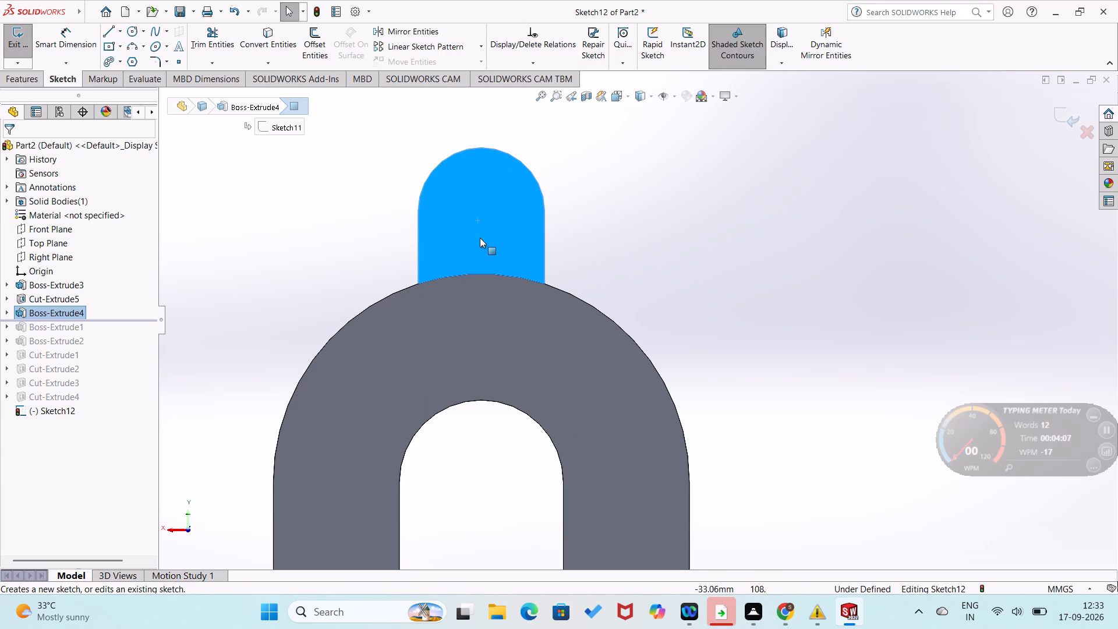
pyautogui.click(313, 232)
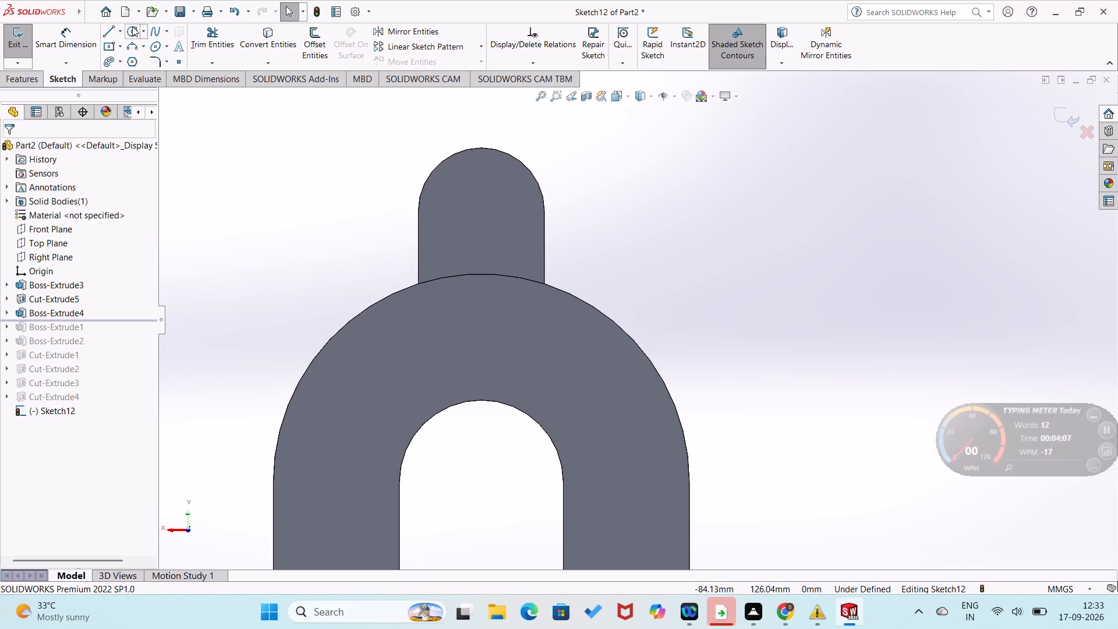
pyautogui.click(129, 29)
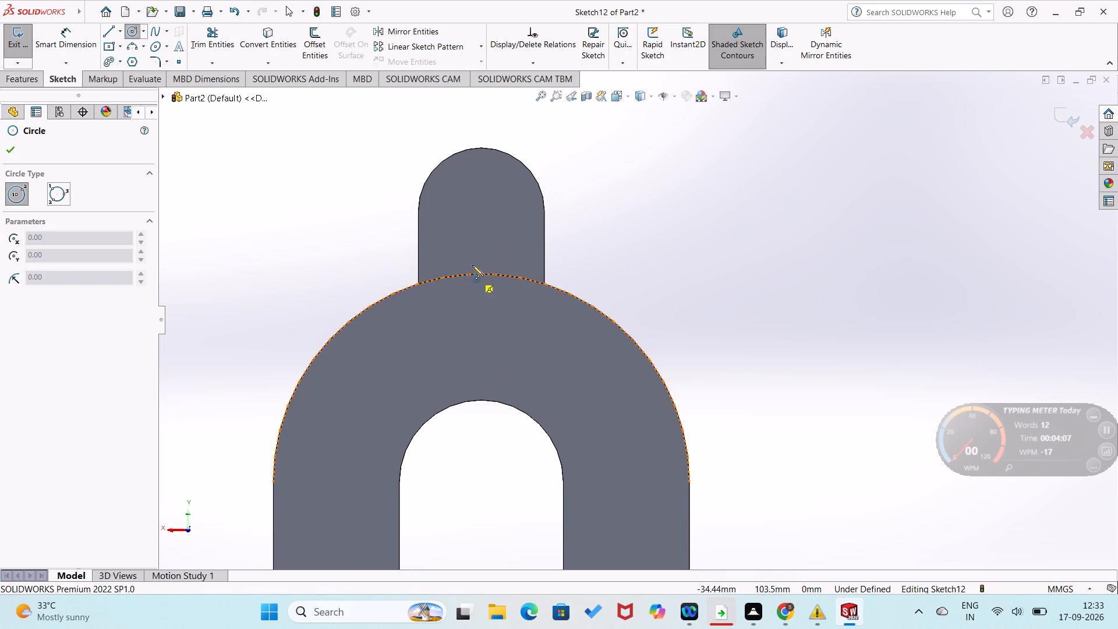
pyautogui.press('Escape')
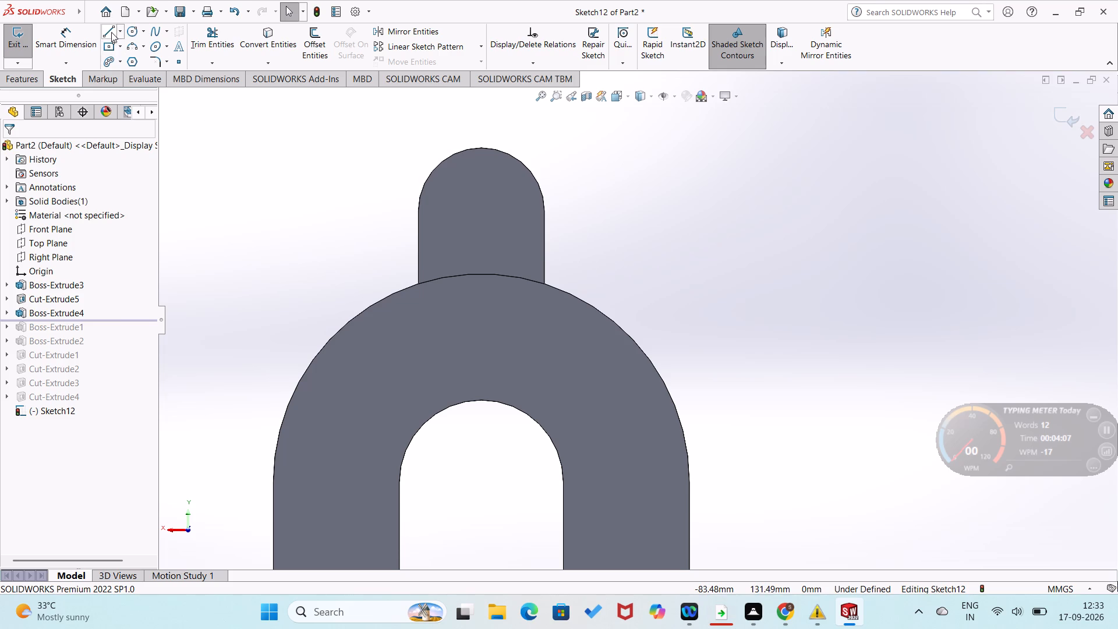
pyautogui.click(111, 31)
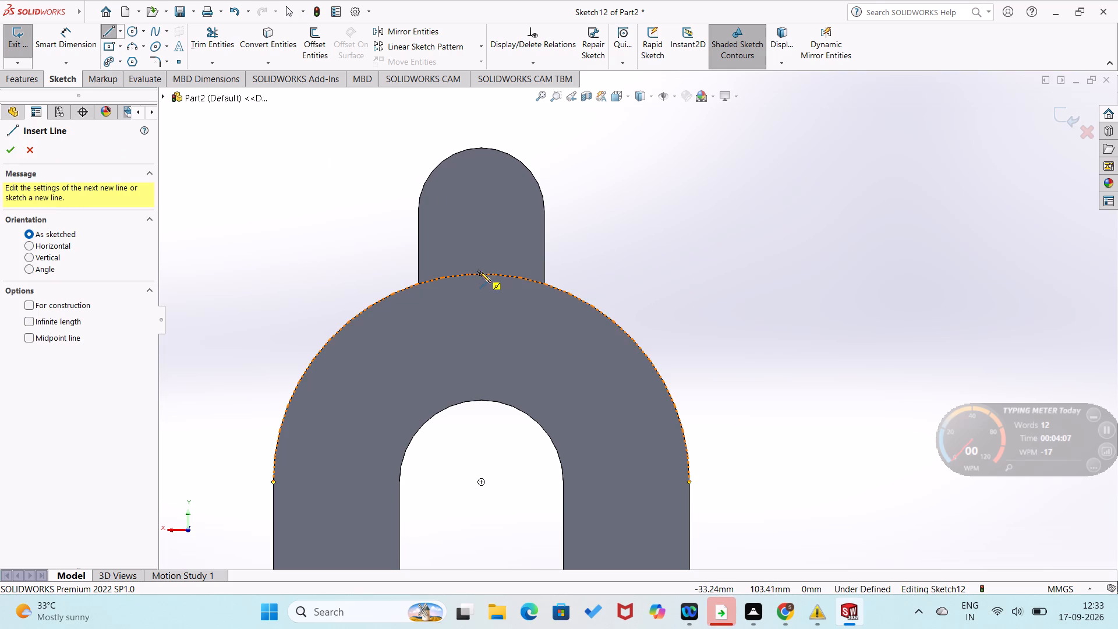
pyautogui.click(480, 276)
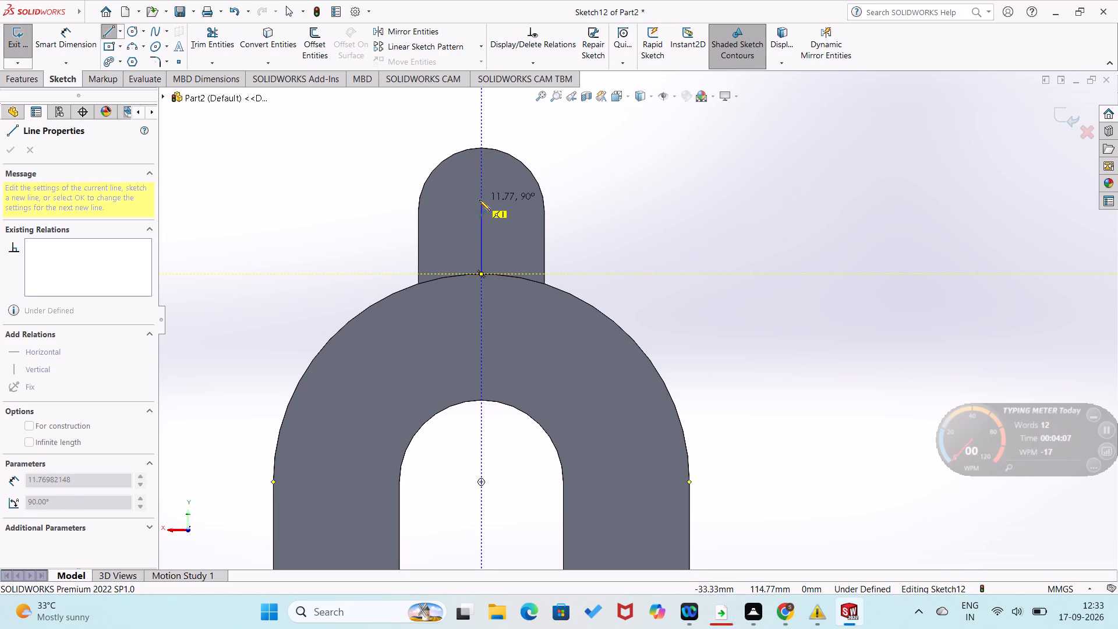
pyautogui.click(479, 200)
pyautogui.rightClick(470, 248)
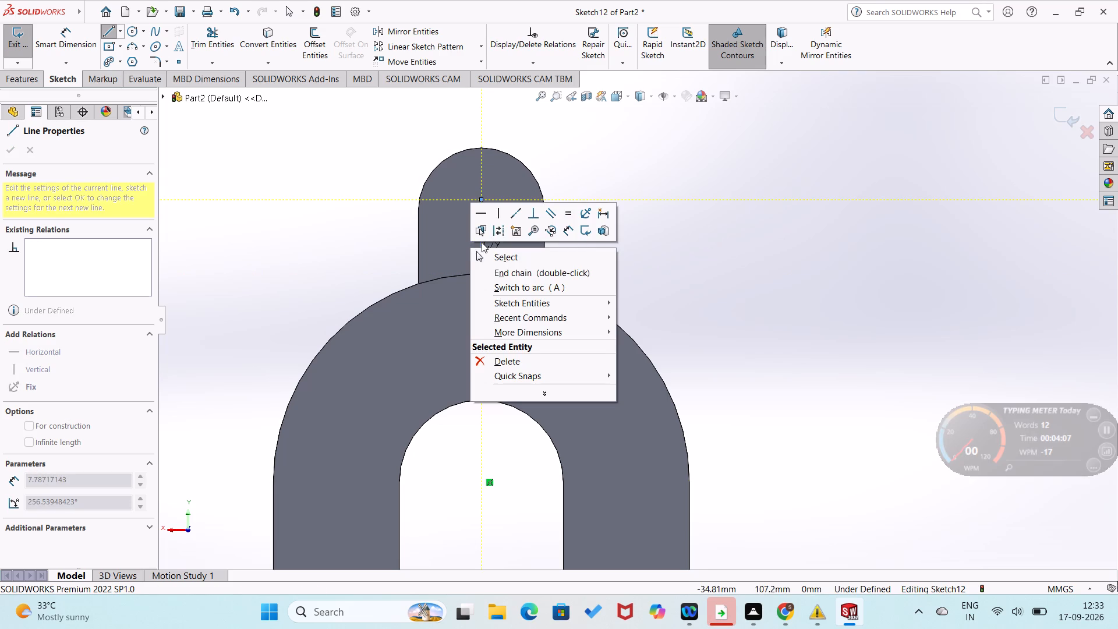
pyautogui.click(495, 210)
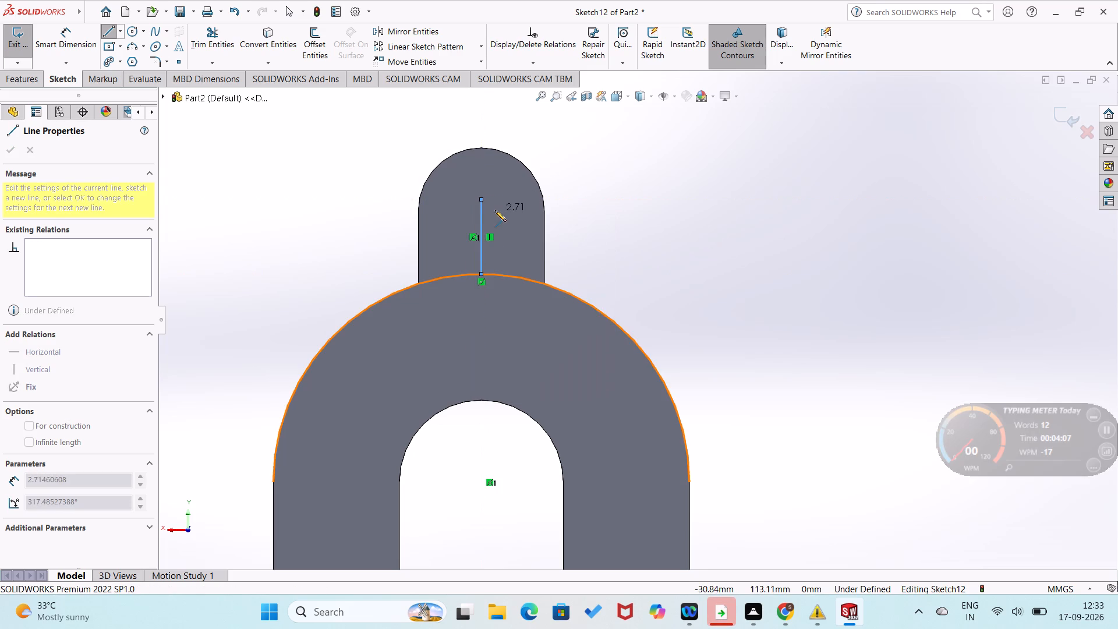
pyautogui.press('Escape')
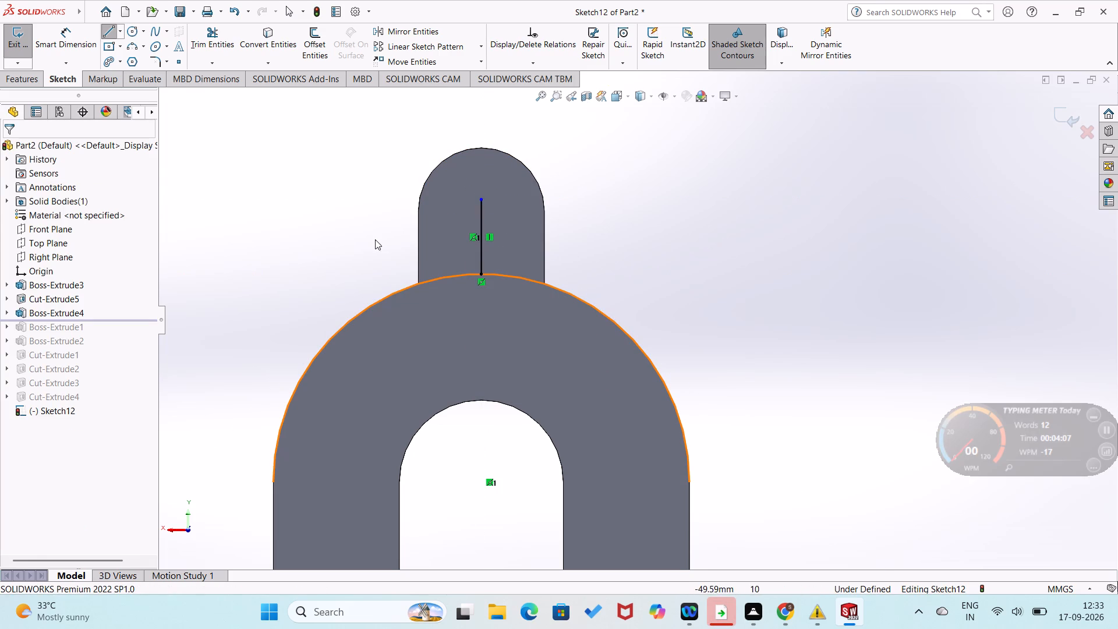
# Dimension the vertical line in the lug to a length of 10 mm.
pyautogui.moveTo(375, 239); pyautogui.dragTo(394, 176, button='right')
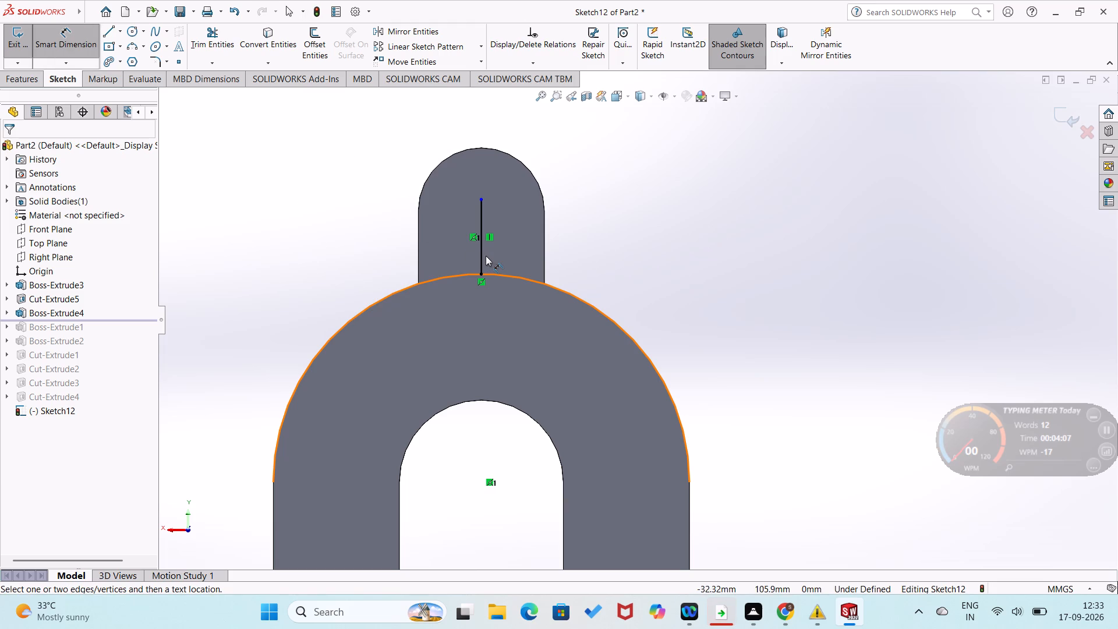
pyautogui.click(480, 257)
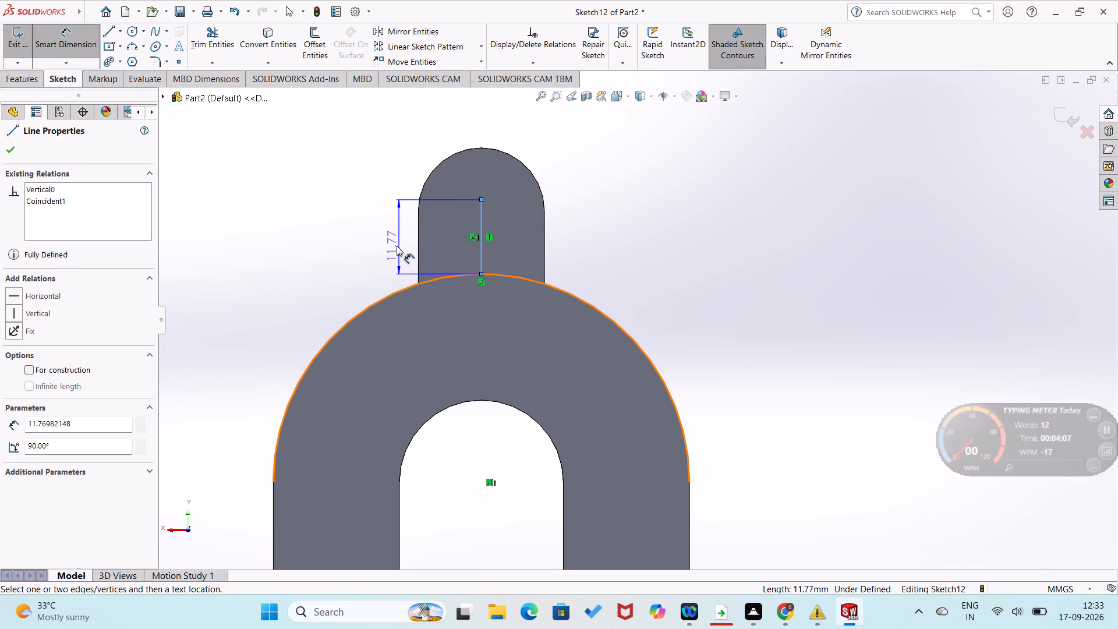
pyautogui.click(397, 246)
pyautogui.write('10.')
pyautogui.press('Return')
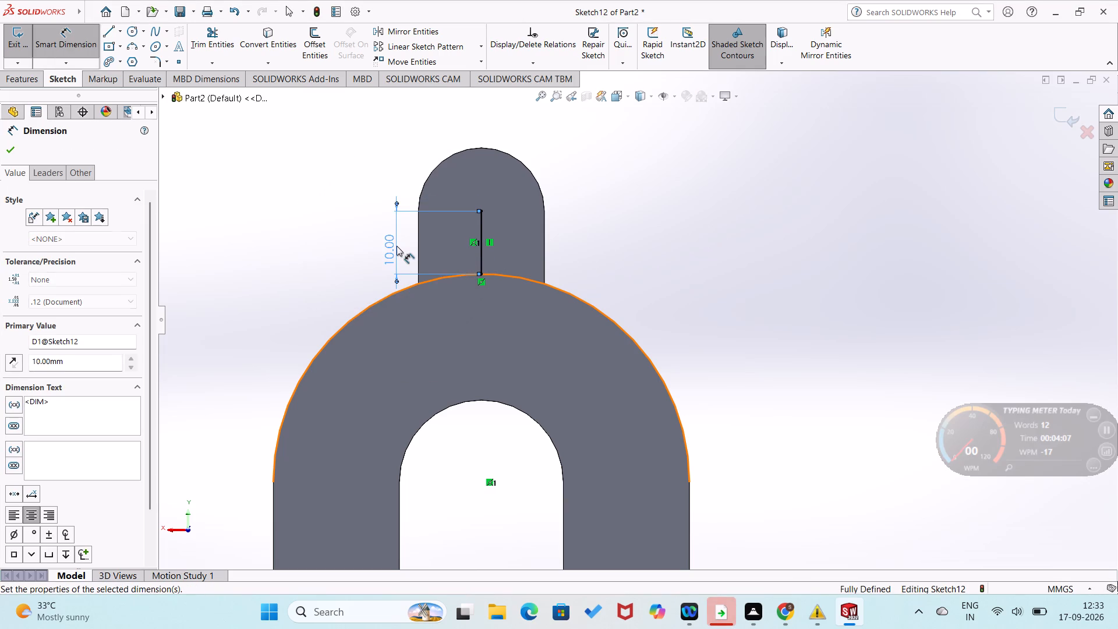
pyautogui.click(271, 199)
# Sketch a circle centred on the vertical line's upper end and dimension its diameter to 10 mm.
pyautogui.click(136, 29)
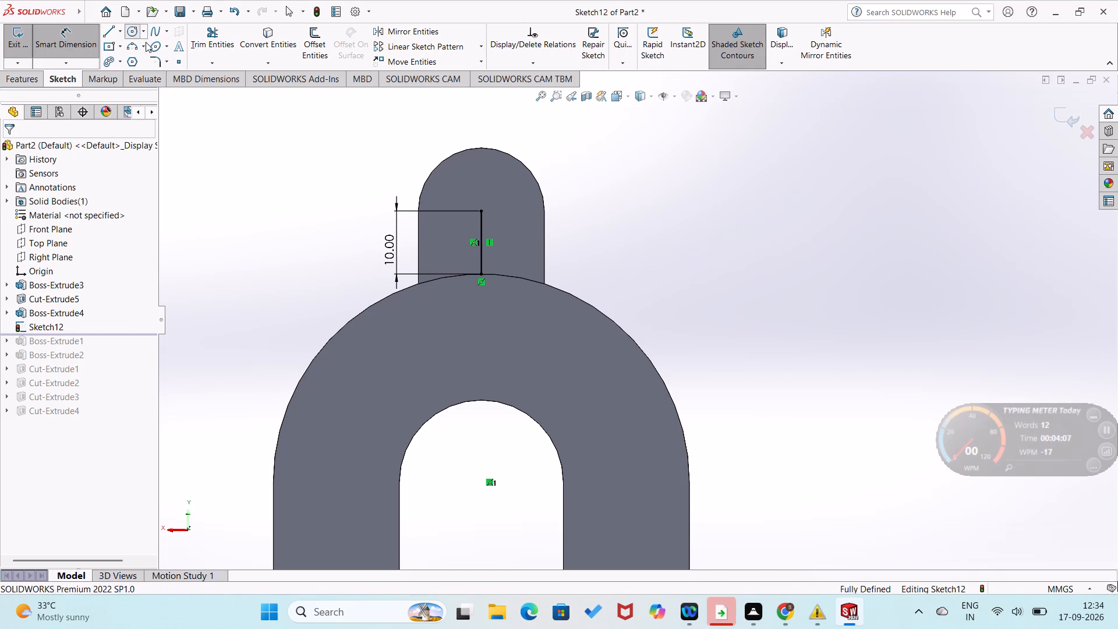
pyautogui.click(482, 211)
pyautogui.click(489, 233)
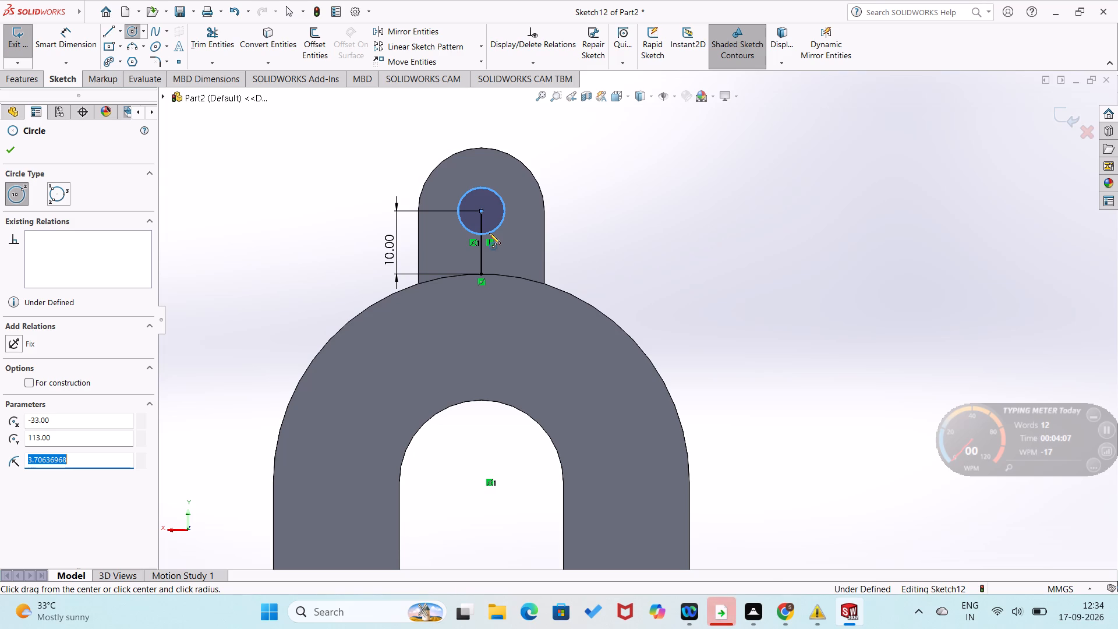
pyautogui.moveTo(617, 263); pyautogui.dragTo(618, 144, button='right')
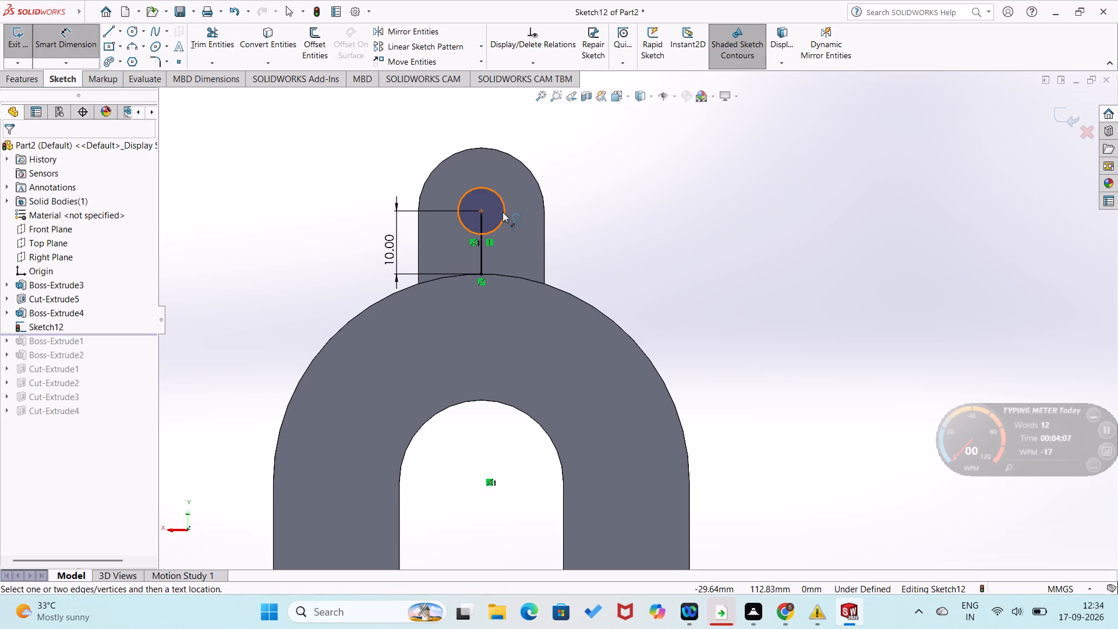
pyautogui.click(503, 212)
pyautogui.click(581, 190)
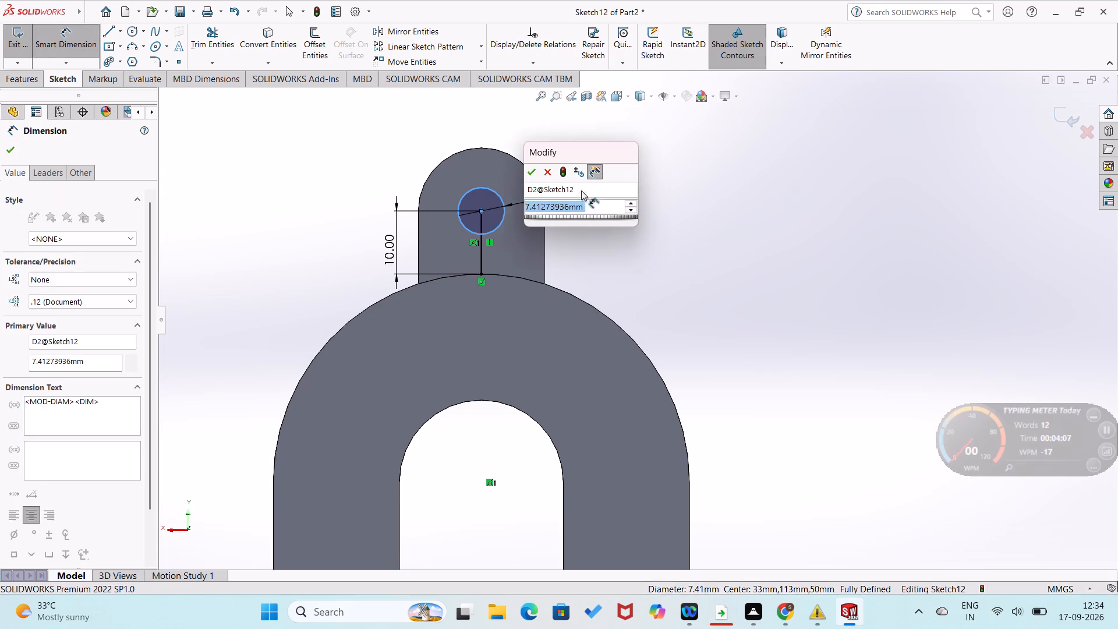
pyautogui.write('10')
pyautogui.press('Return')
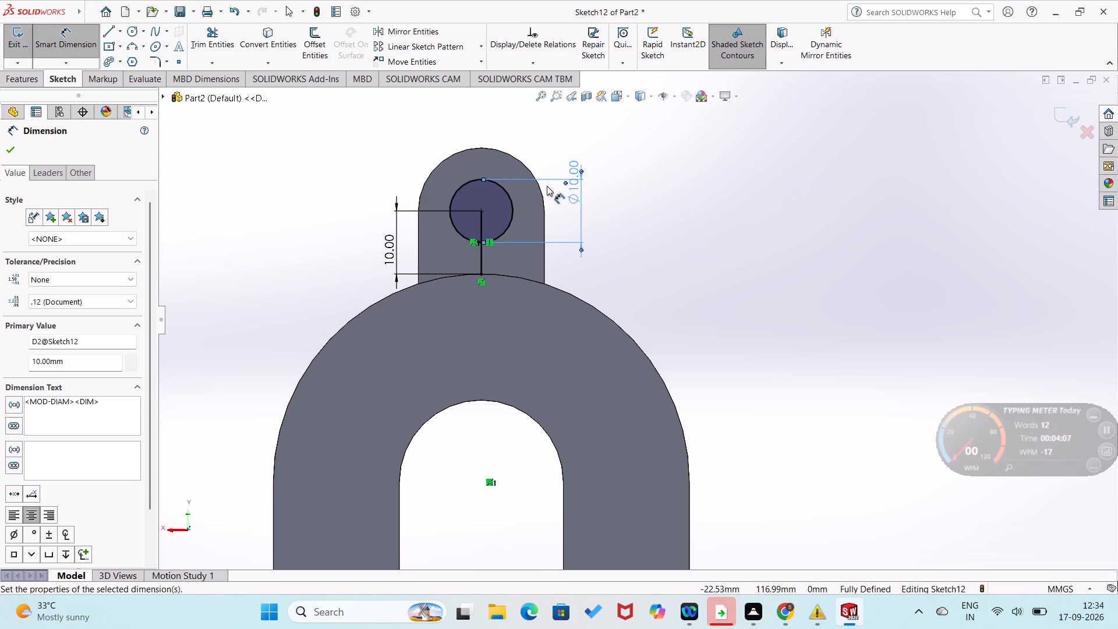
pyautogui.click(275, 156)
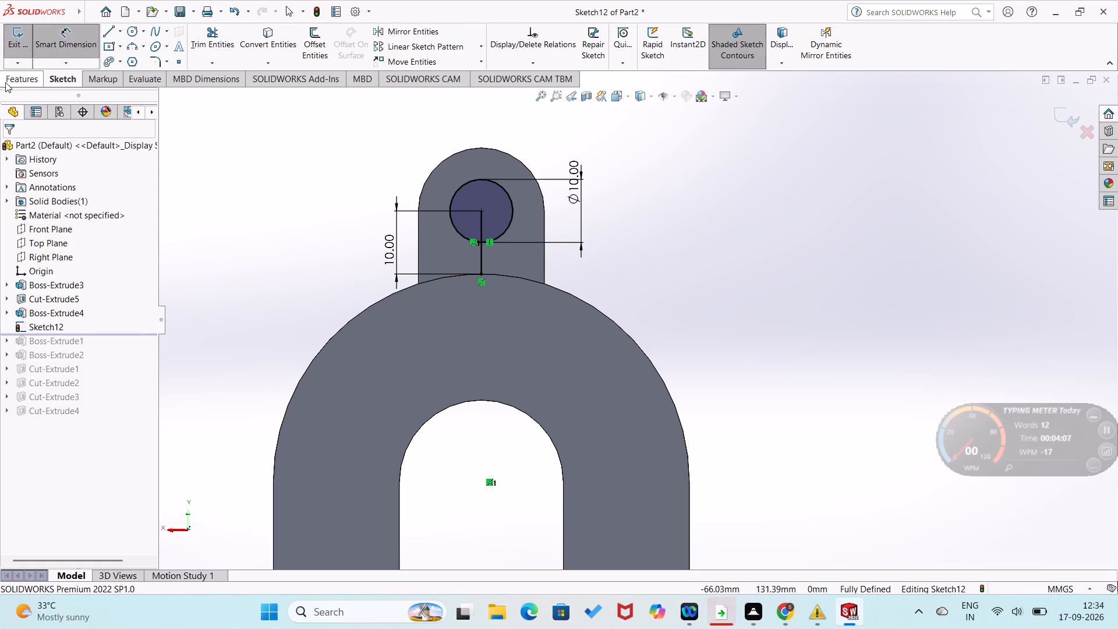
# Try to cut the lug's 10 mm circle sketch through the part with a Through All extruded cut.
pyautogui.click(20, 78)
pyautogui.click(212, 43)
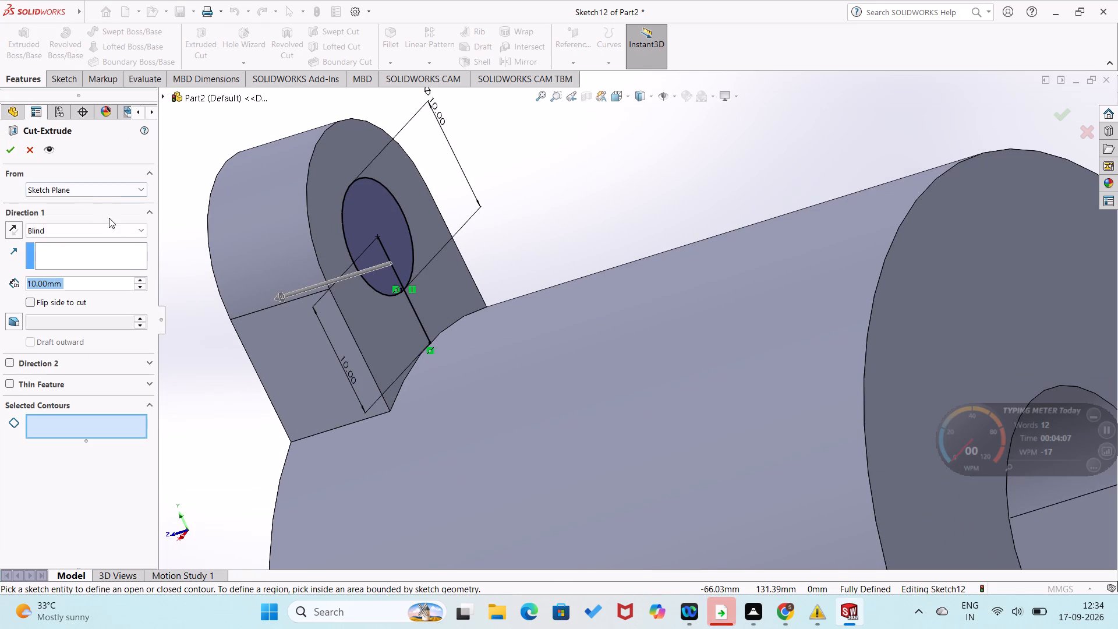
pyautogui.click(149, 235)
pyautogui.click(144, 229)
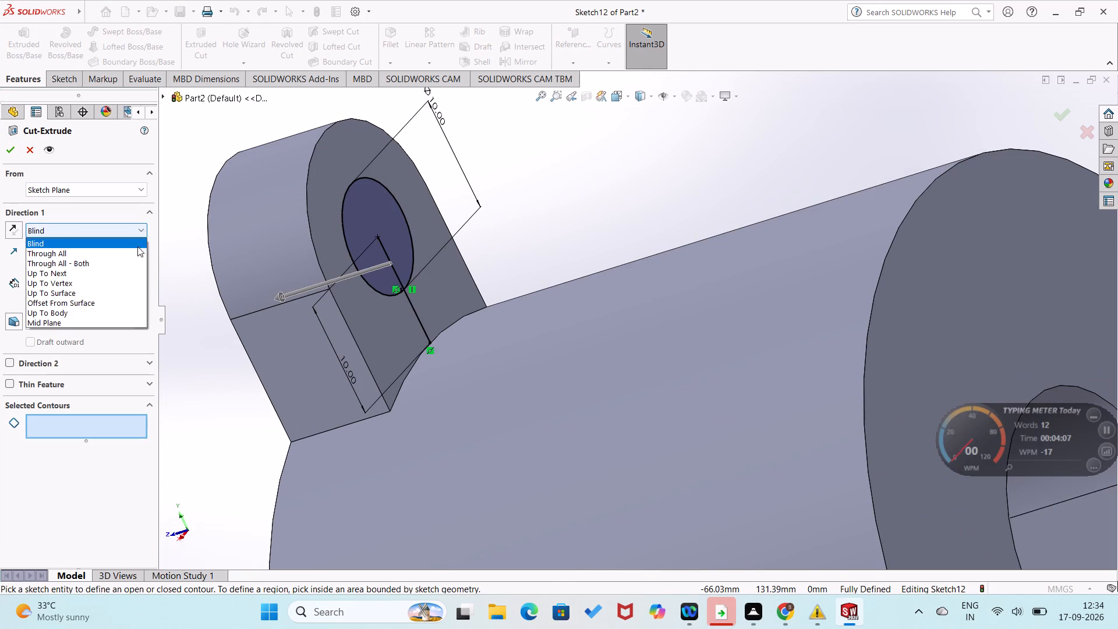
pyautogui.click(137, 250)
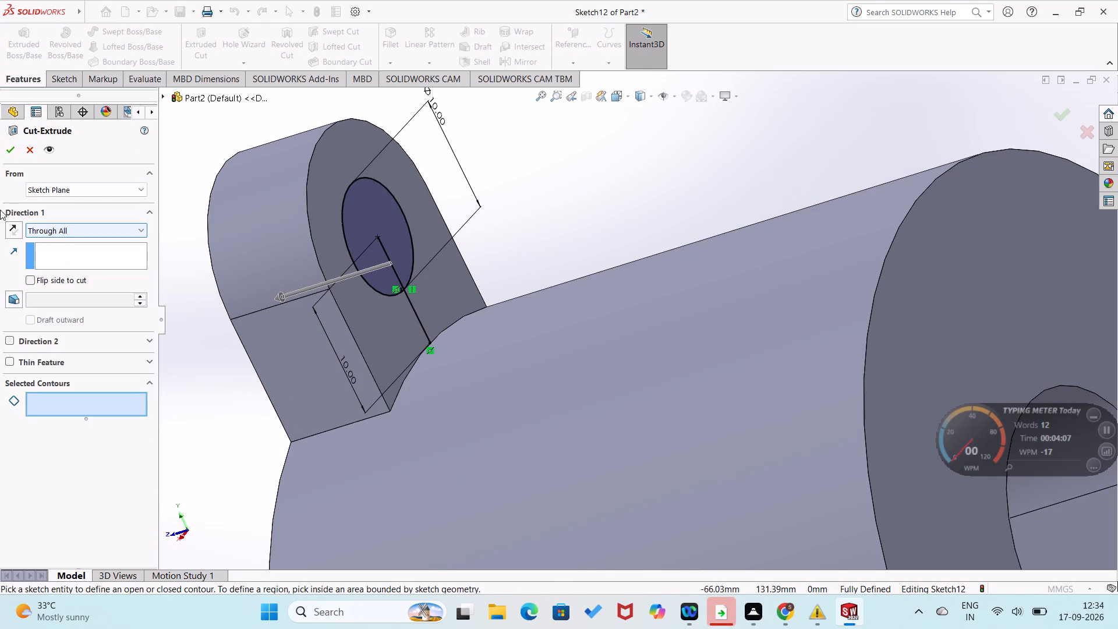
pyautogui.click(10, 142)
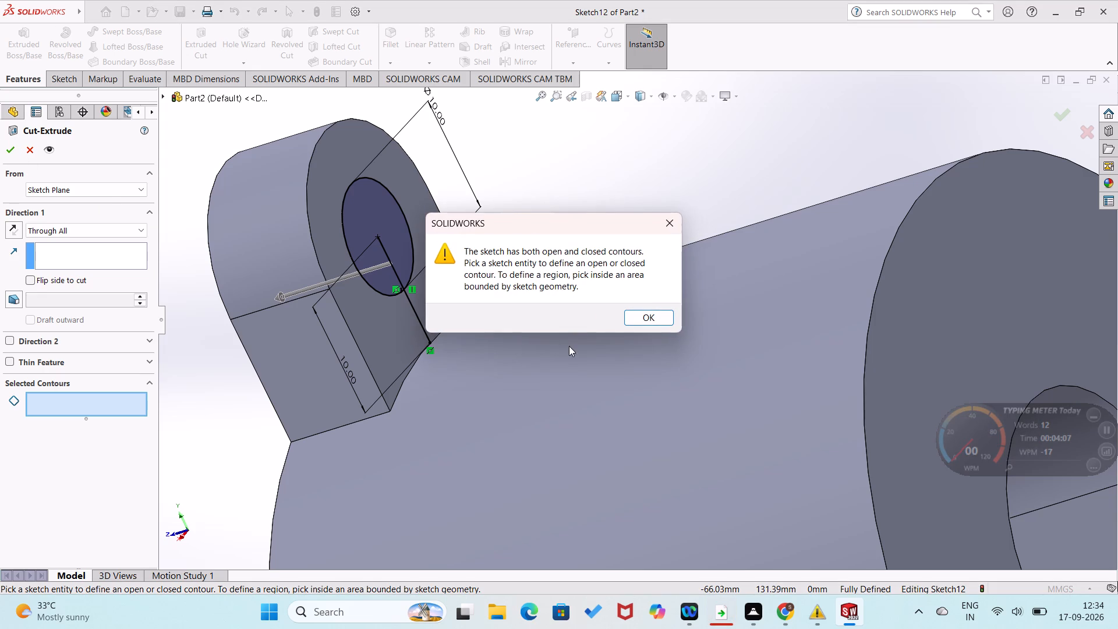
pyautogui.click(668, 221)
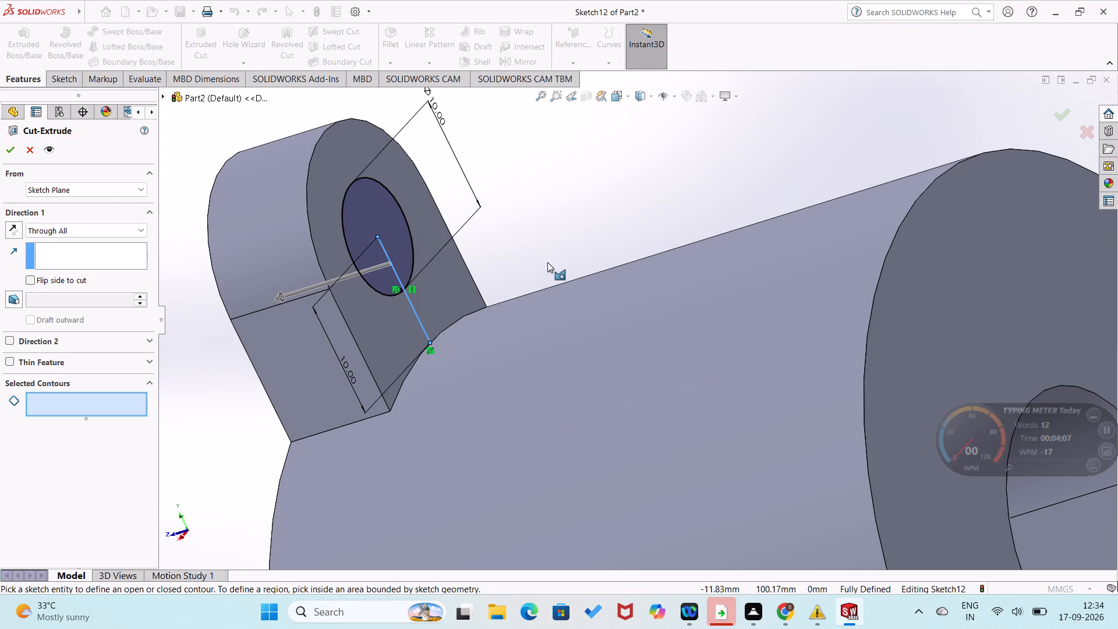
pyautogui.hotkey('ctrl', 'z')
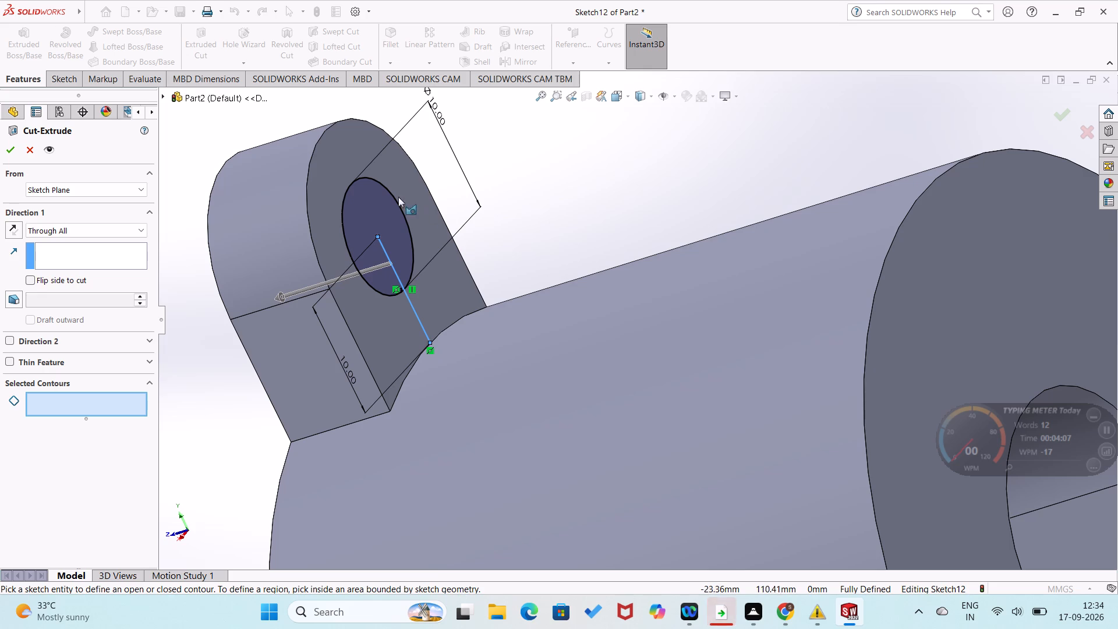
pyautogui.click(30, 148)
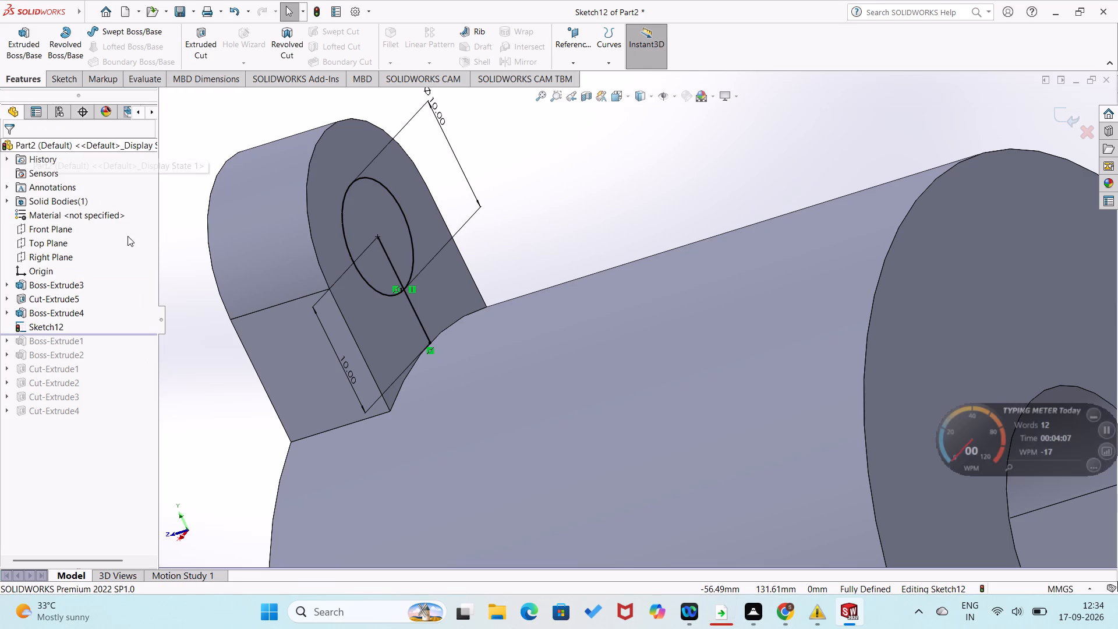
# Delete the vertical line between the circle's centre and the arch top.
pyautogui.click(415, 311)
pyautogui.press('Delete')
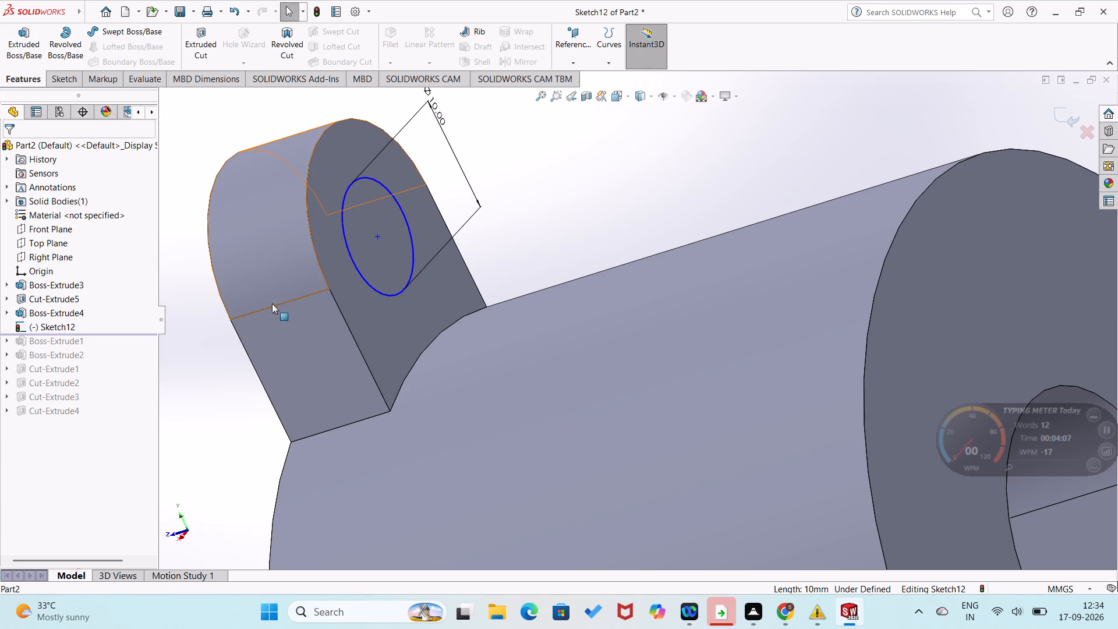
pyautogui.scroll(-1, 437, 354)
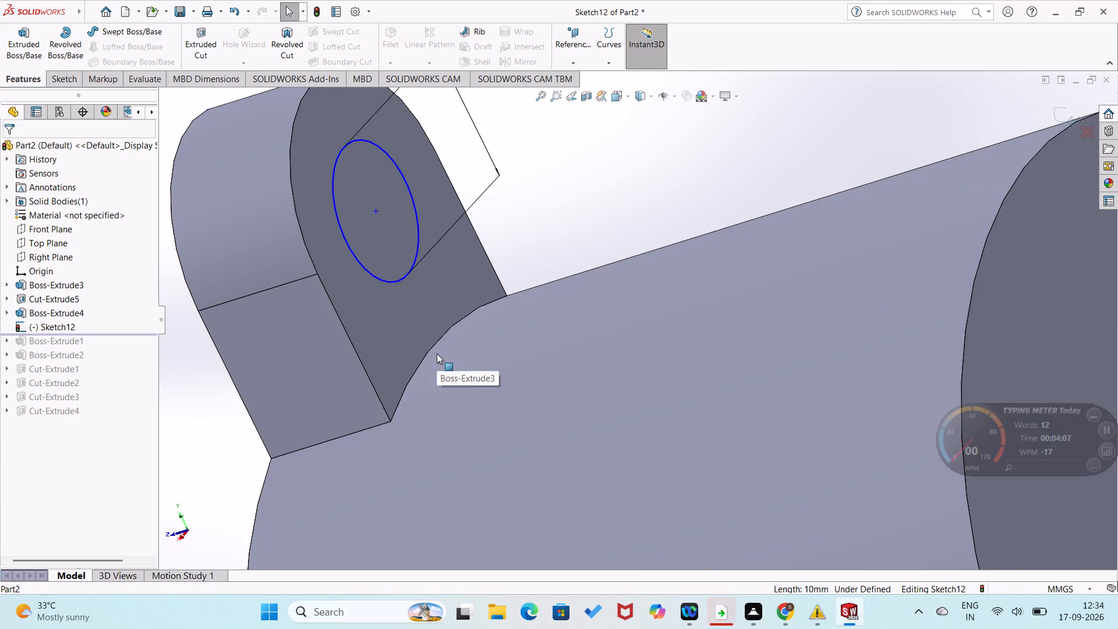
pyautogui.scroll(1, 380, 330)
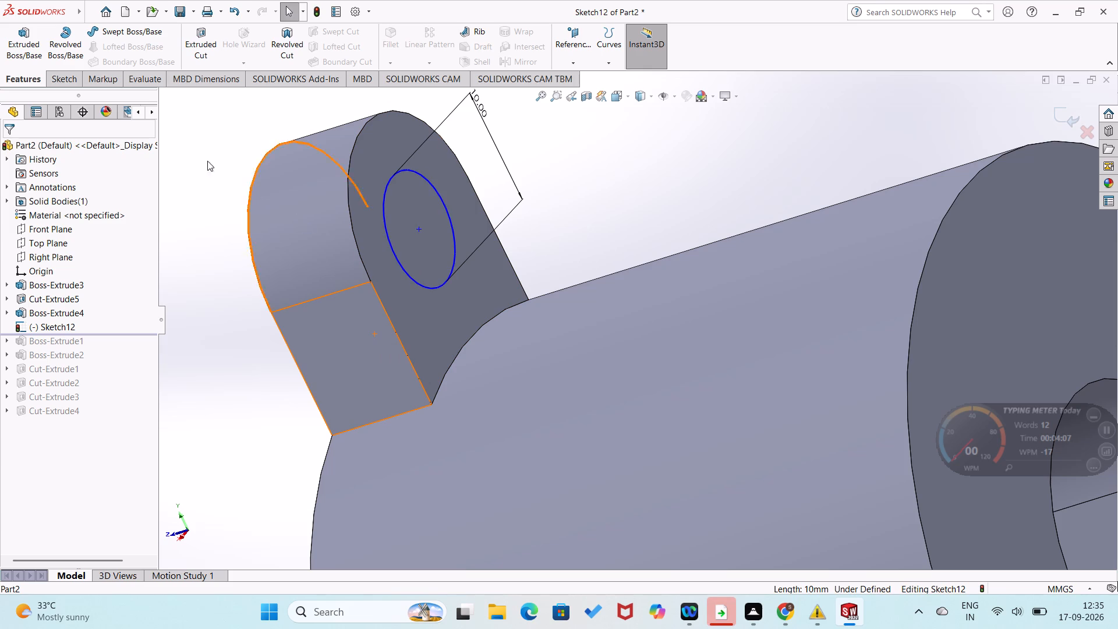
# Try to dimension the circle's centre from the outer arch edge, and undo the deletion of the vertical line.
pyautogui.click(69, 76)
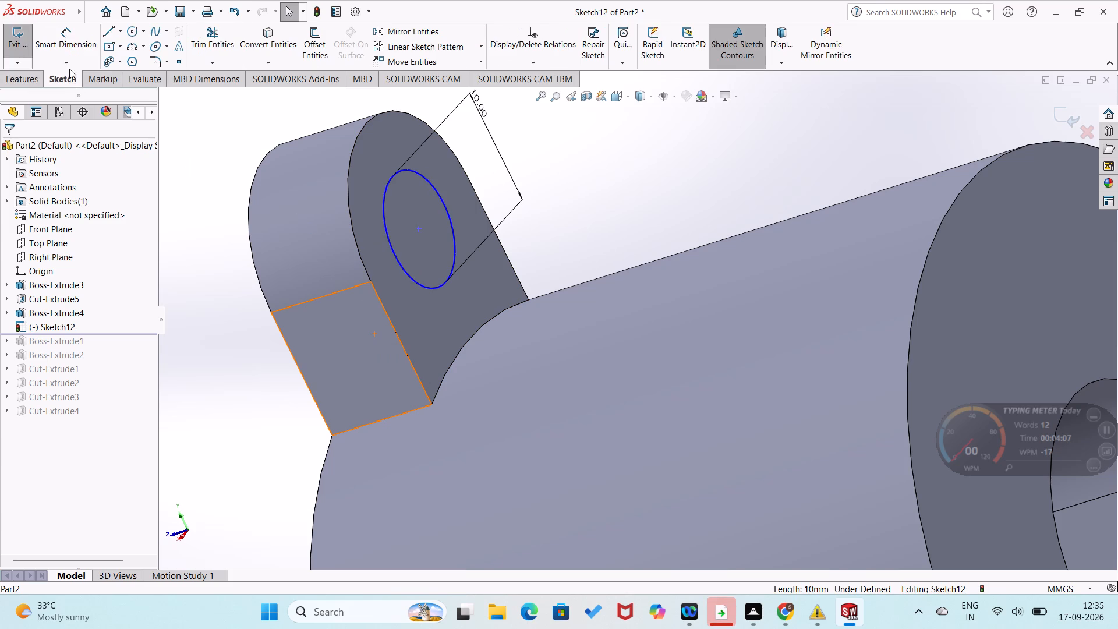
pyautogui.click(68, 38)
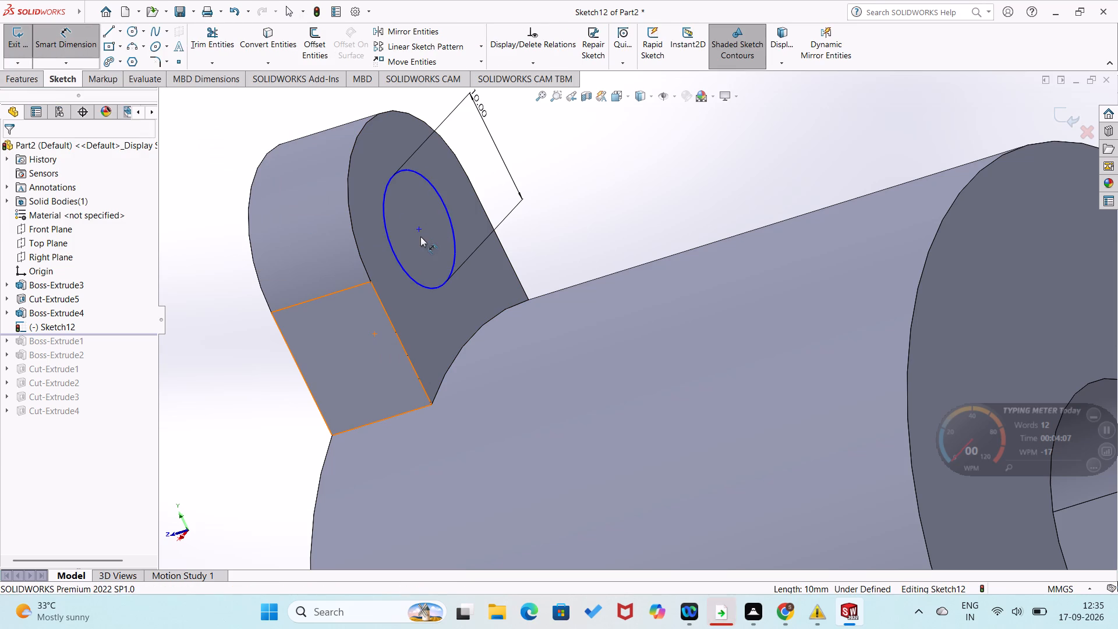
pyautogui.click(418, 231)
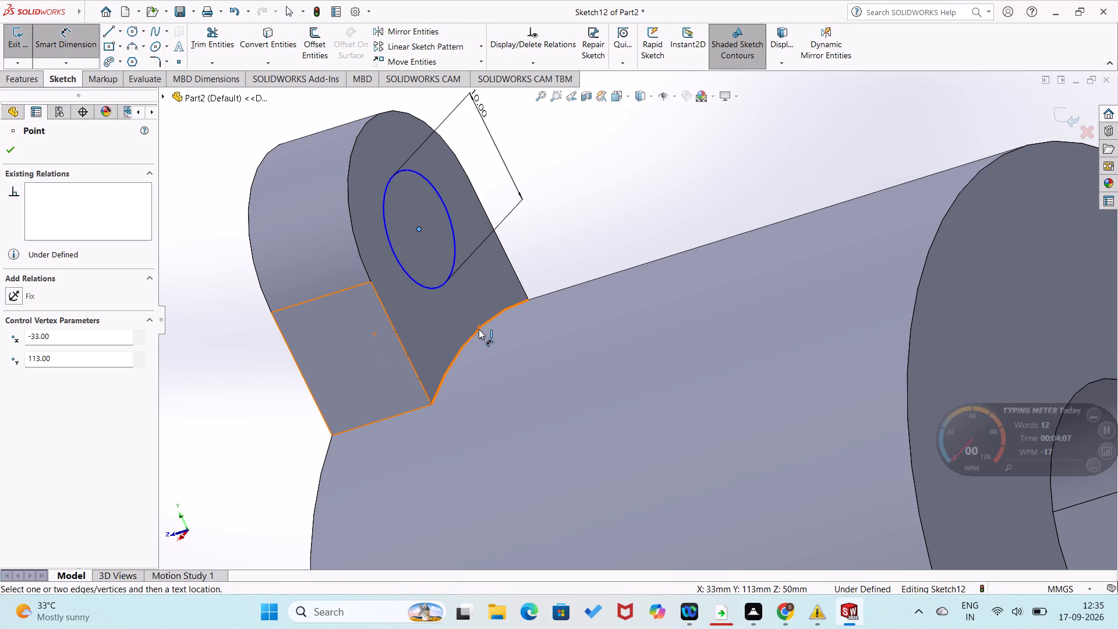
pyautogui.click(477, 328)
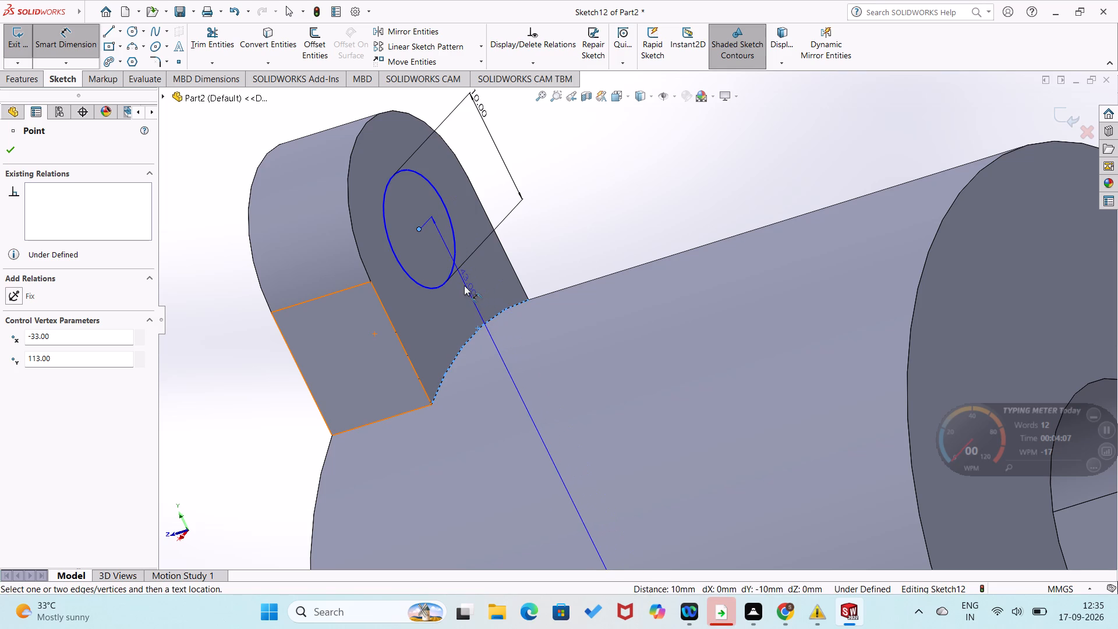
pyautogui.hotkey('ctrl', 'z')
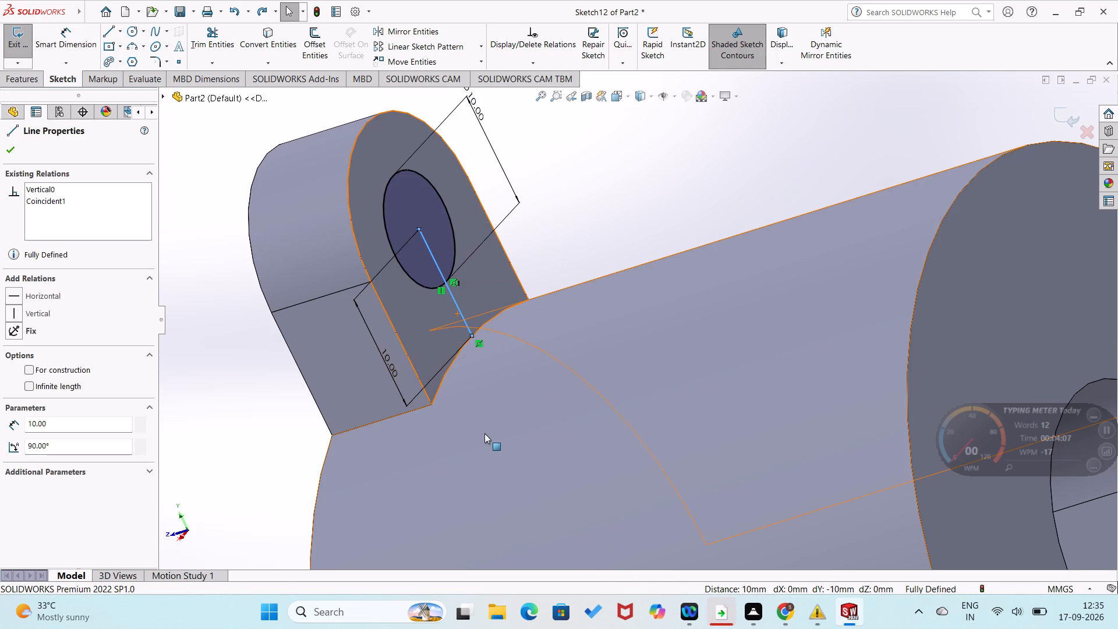
# Delete the vertical line from the lug sketch, leaving the circle and its diameter dimension in place.
pyautogui.scroll(2, 484, 433)
pyautogui.scroll(-1, 484, 433)
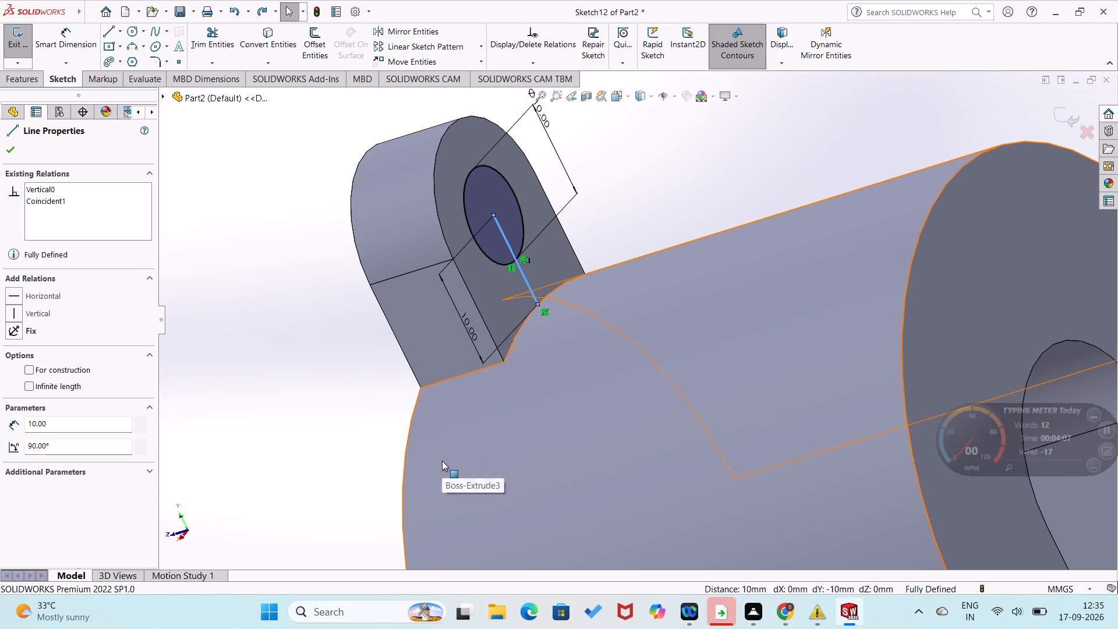
pyautogui.hotkey('ctrl', '8')
pyautogui.scroll(-2, 565, 295)
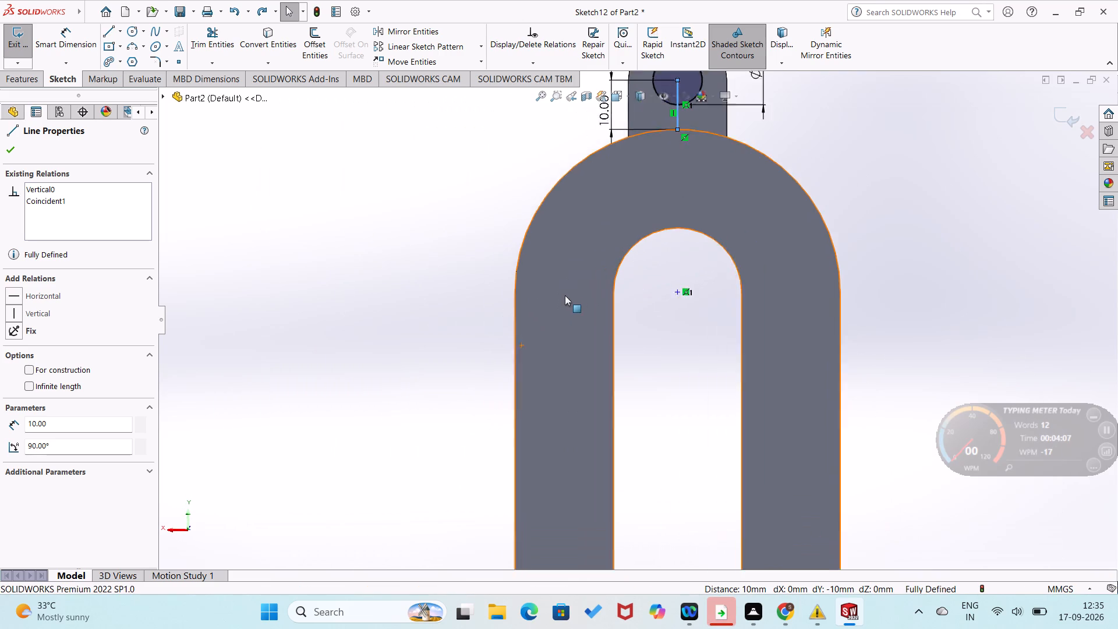
pyautogui.scroll(-2, 565, 295)
pyautogui.scroll(3, 565, 295)
pyautogui.scroll(1, 645, 275)
pyautogui.scroll(-4, 656, 258)
pyautogui.scroll(5, 656, 258)
pyautogui.scroll(-1, 656, 258)
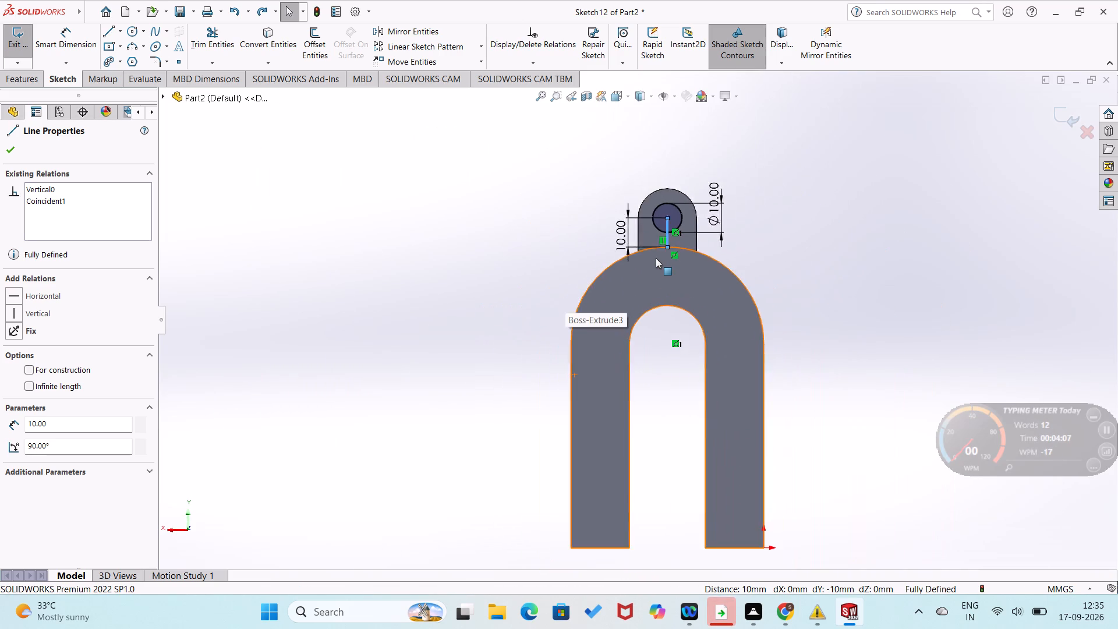
pyautogui.scroll(-4, 656, 258)
pyautogui.scroll(4, 656, 258)
pyautogui.scroll(-6, 656, 258)
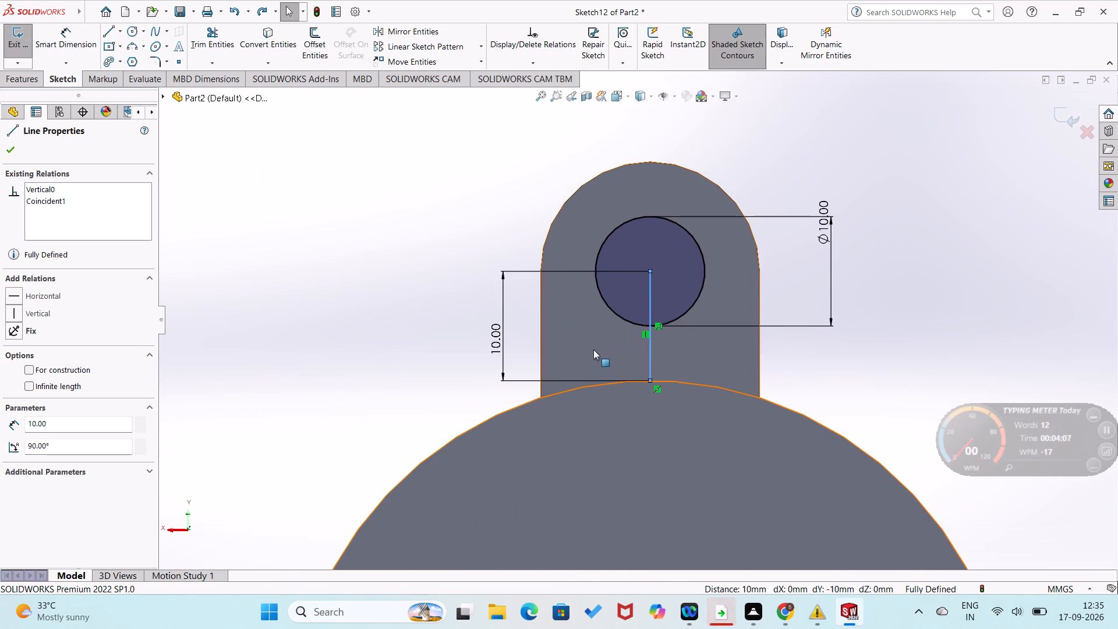
pyautogui.press('Delete')
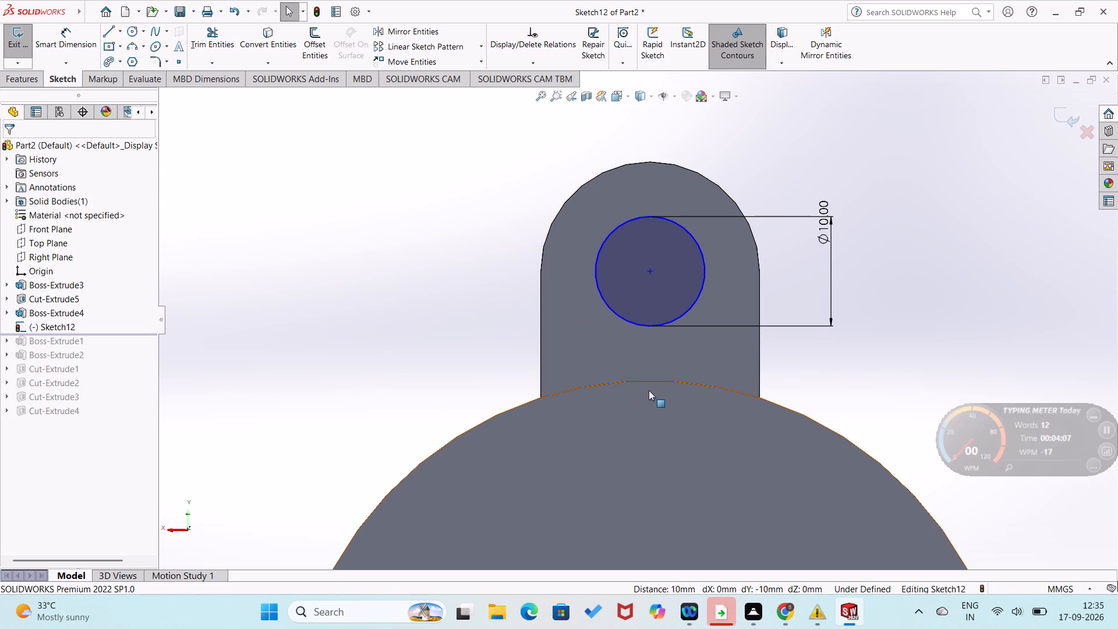
# Dimension the circle's centre 10 mm horizontally from the lug's straight side edge.
pyautogui.click(540, 310)
pyautogui.press('Escape')
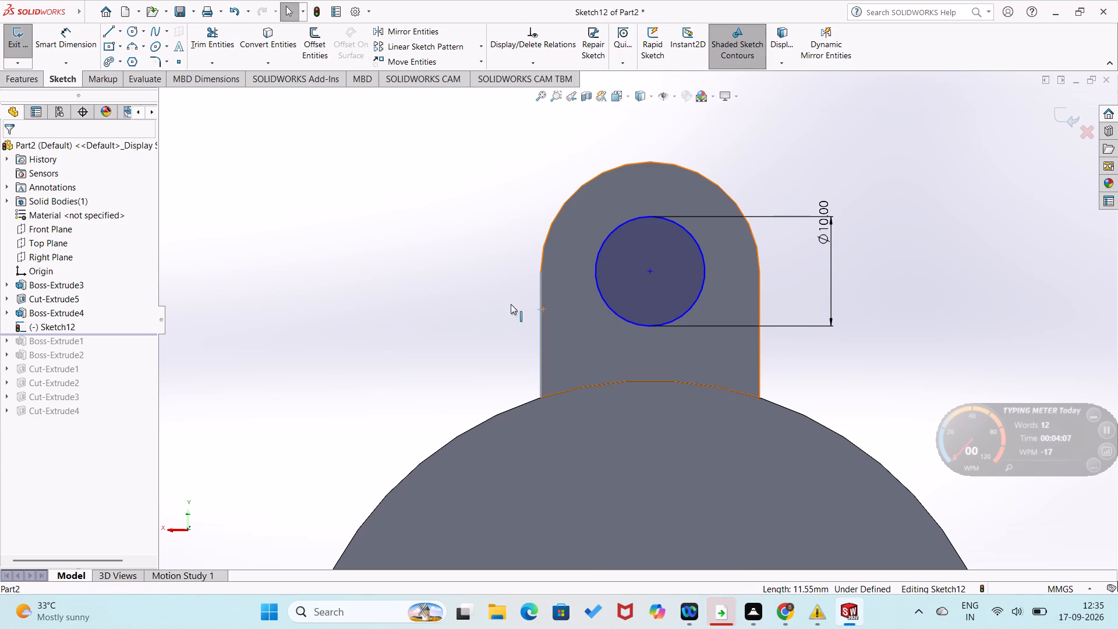
pyautogui.moveTo(404, 323); pyautogui.dragTo(402, 203, button='right')
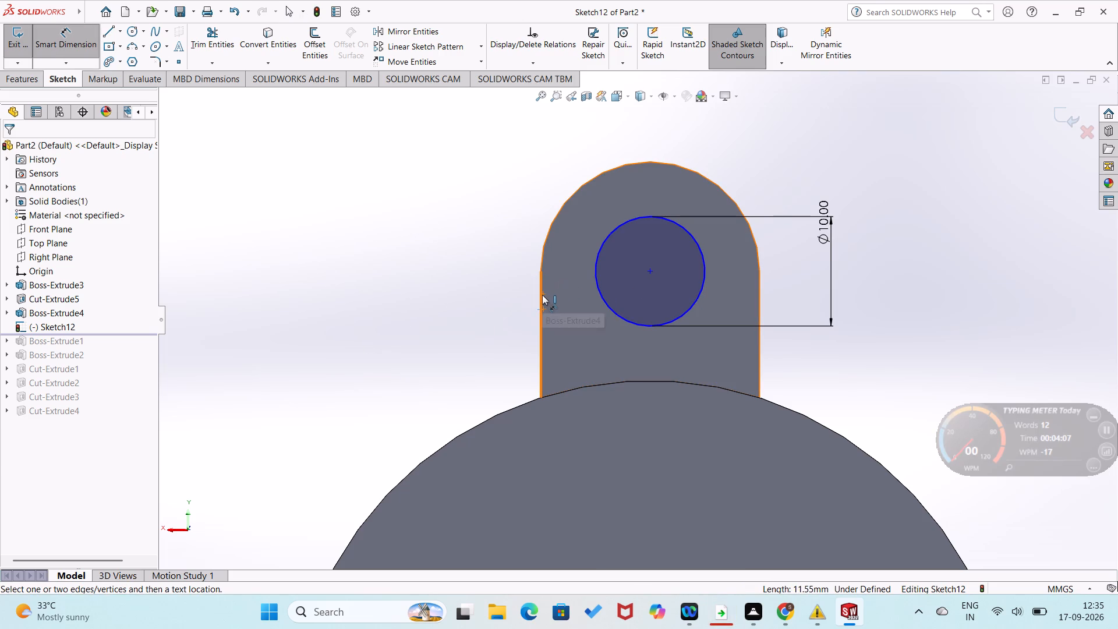
pyautogui.click(539, 294)
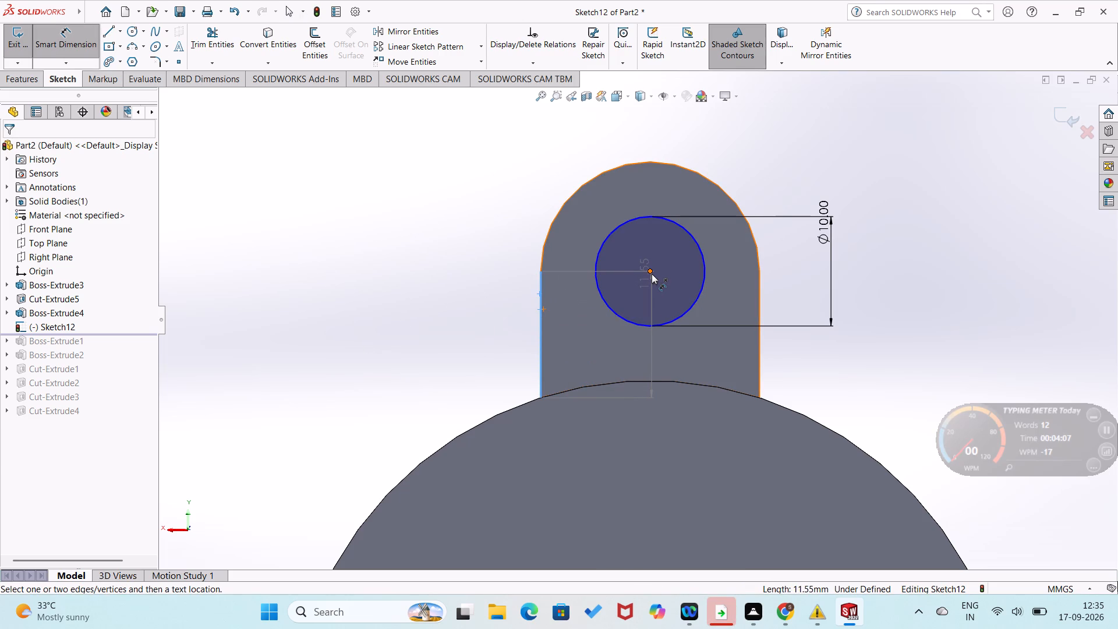
pyautogui.click(652, 272)
pyautogui.click(602, 334)
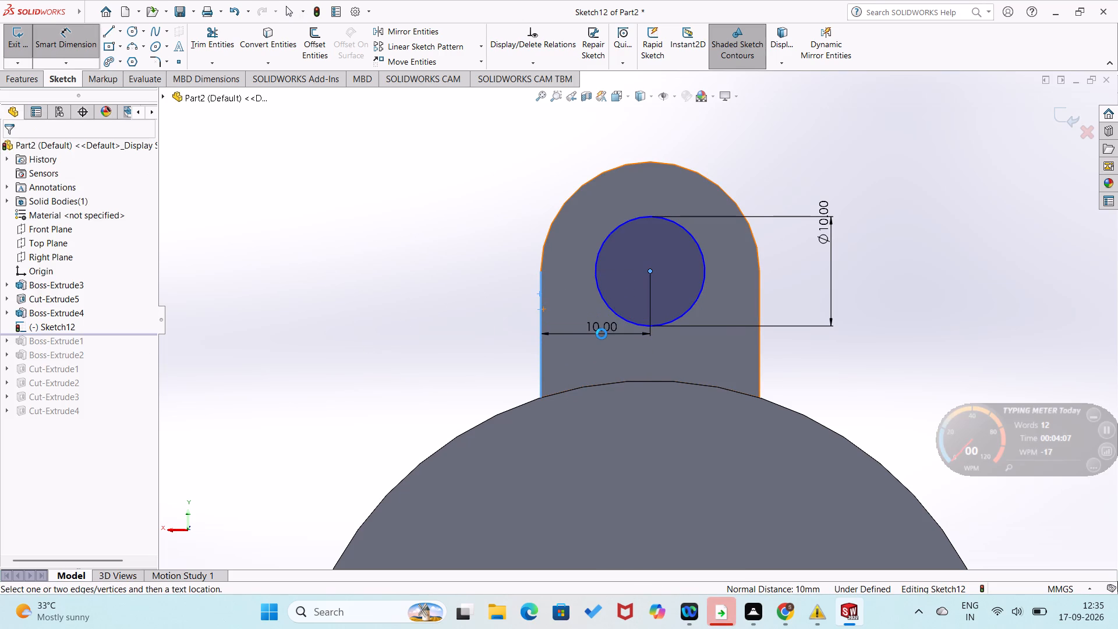
pyautogui.click(553, 317)
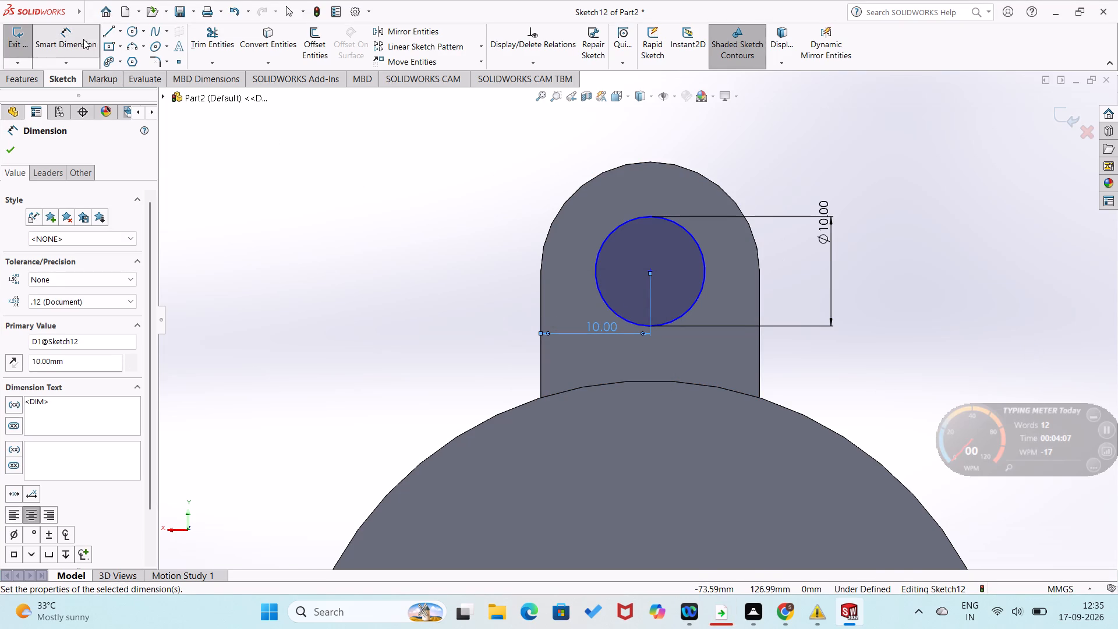
# Sketch a vertical line about 10 mm long from the top of the outer arch edge to the circle's centre.
pyautogui.click(110, 34)
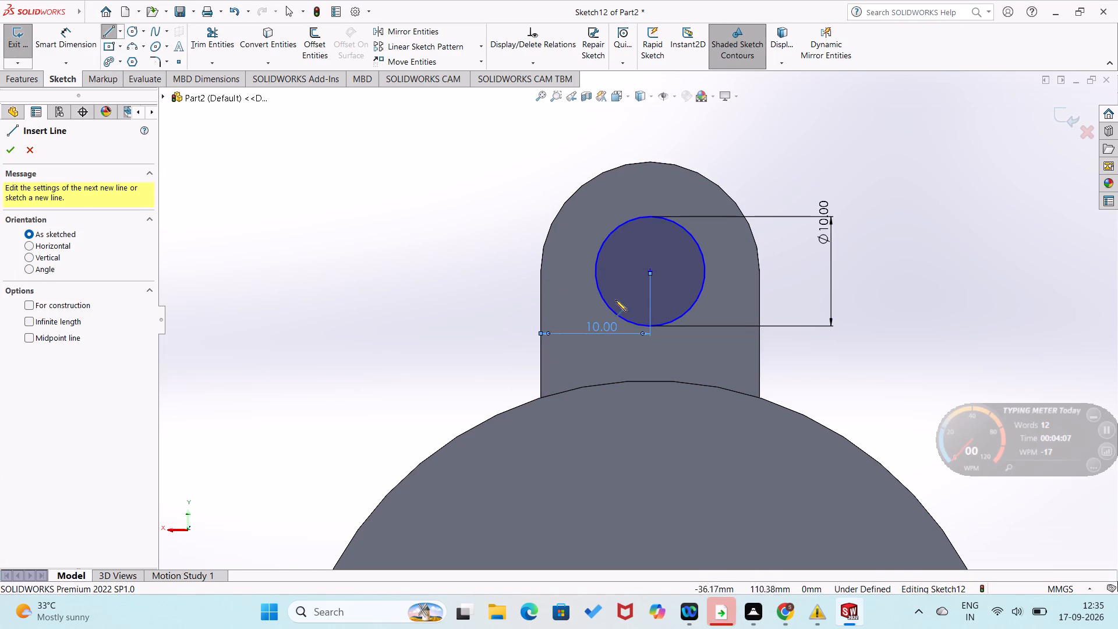
pyautogui.click(649, 380)
pyautogui.click(650, 271)
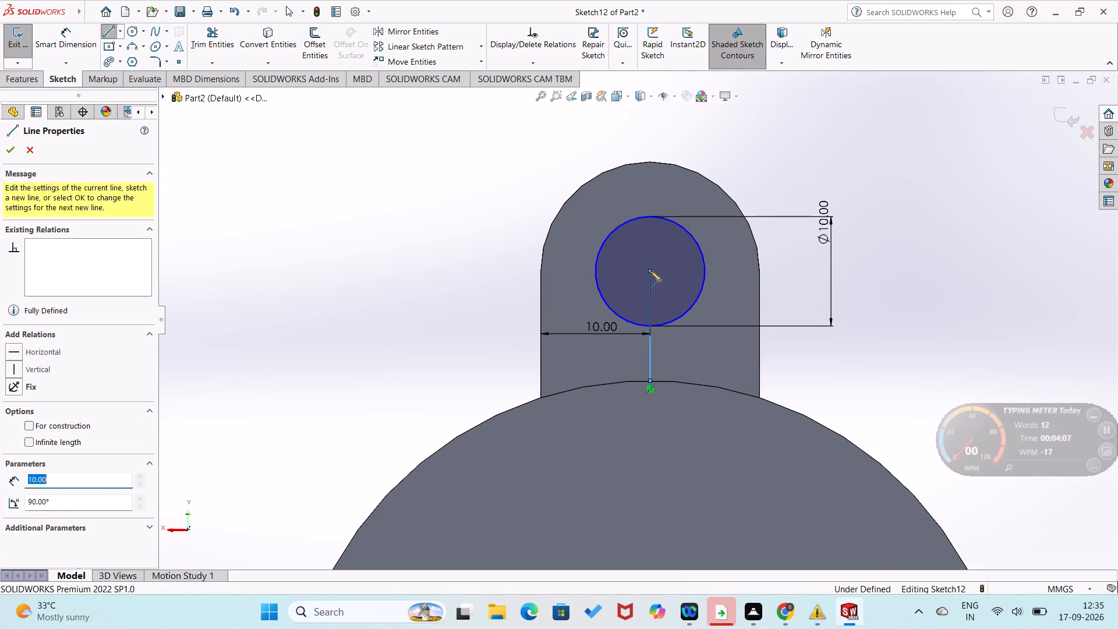
pyautogui.moveTo(651, 275); pyautogui.dragTo(648, 286, button='right')
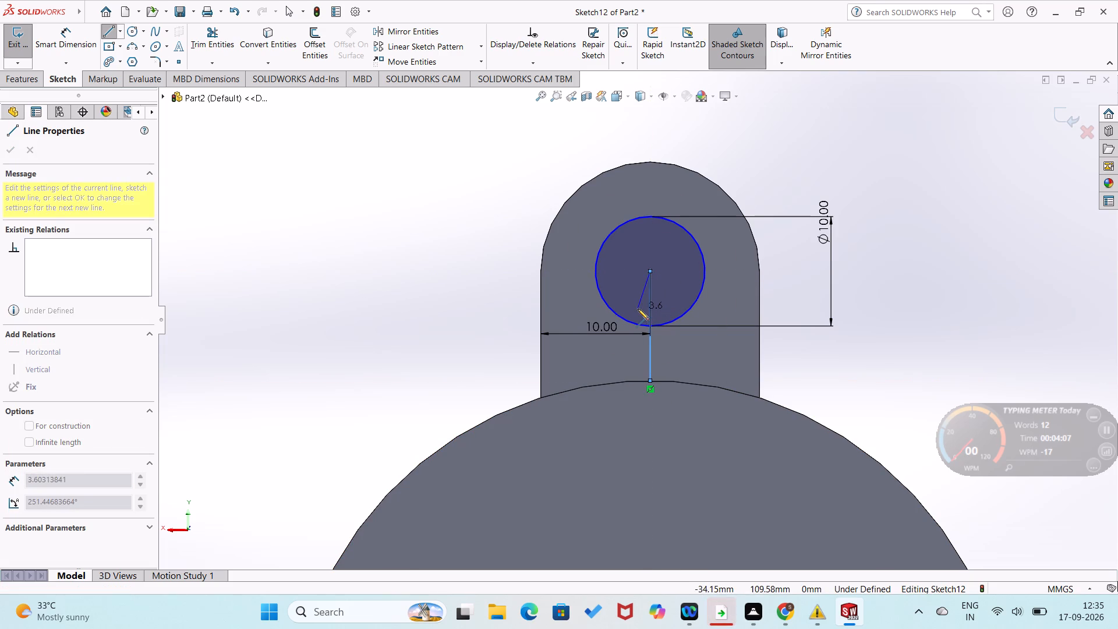
pyautogui.press('Escape')
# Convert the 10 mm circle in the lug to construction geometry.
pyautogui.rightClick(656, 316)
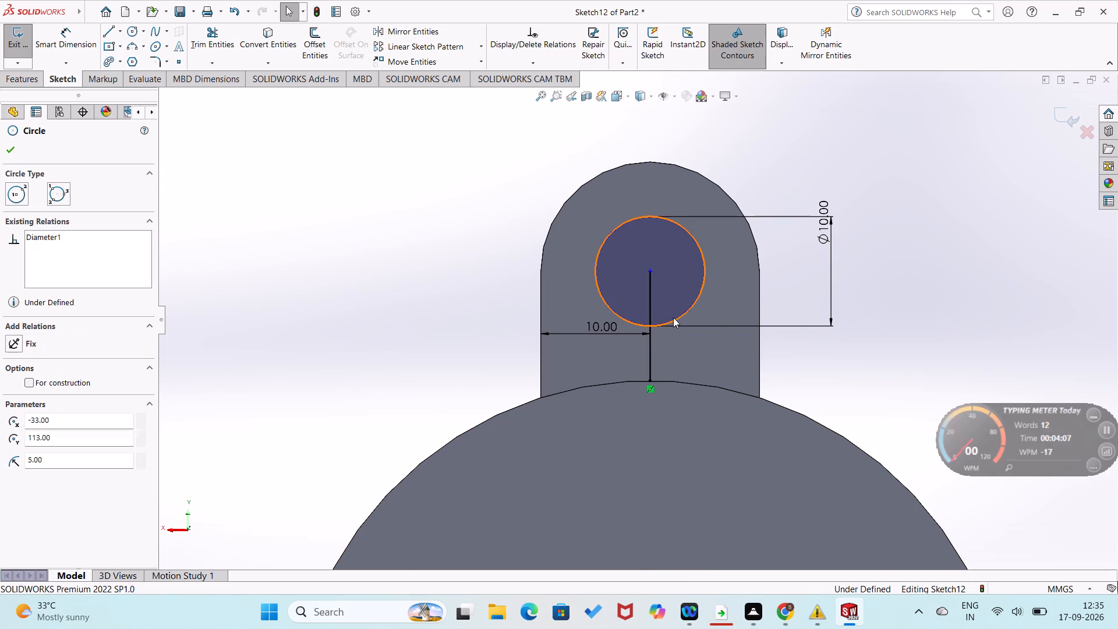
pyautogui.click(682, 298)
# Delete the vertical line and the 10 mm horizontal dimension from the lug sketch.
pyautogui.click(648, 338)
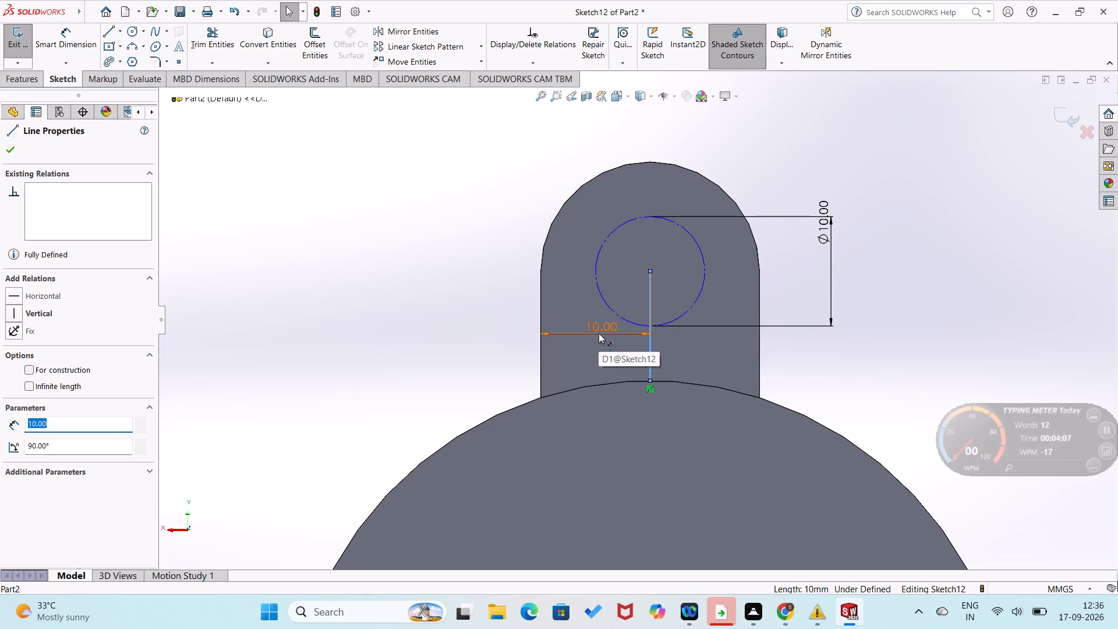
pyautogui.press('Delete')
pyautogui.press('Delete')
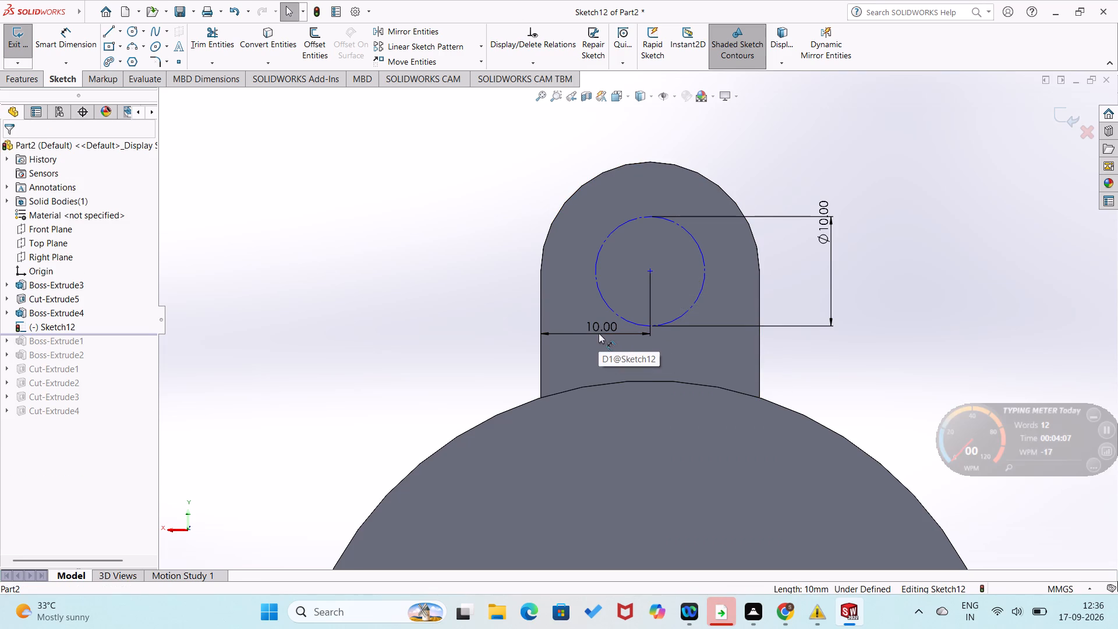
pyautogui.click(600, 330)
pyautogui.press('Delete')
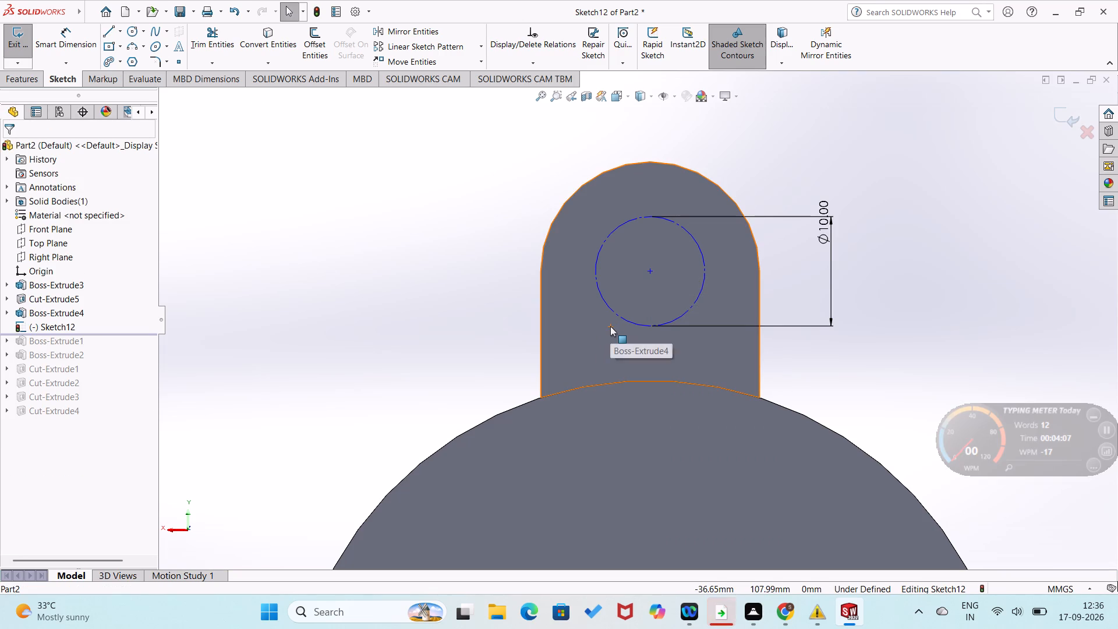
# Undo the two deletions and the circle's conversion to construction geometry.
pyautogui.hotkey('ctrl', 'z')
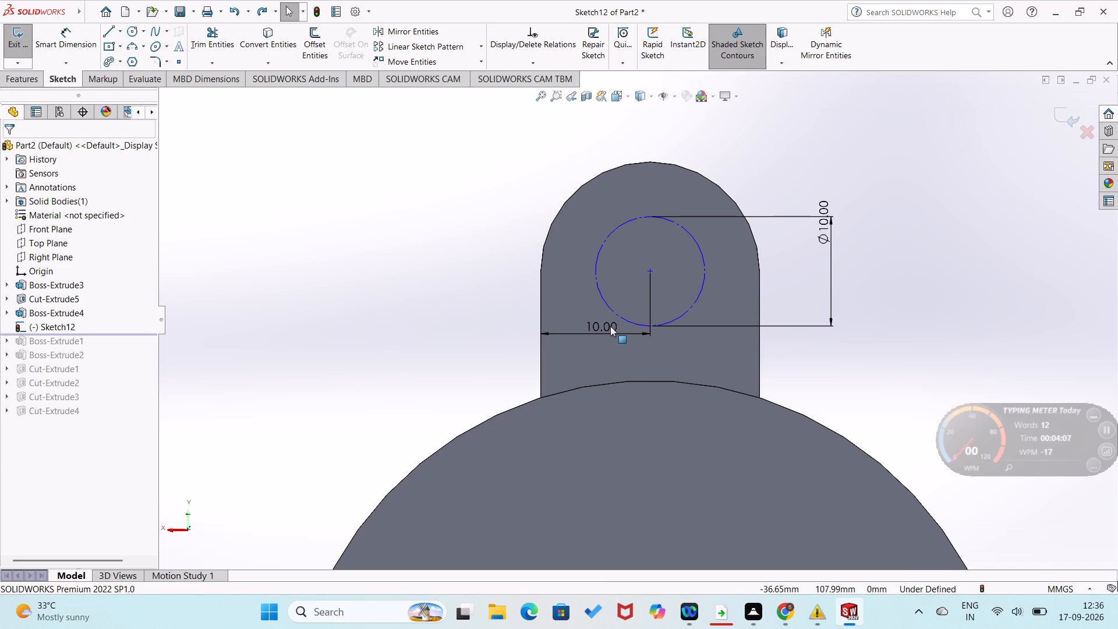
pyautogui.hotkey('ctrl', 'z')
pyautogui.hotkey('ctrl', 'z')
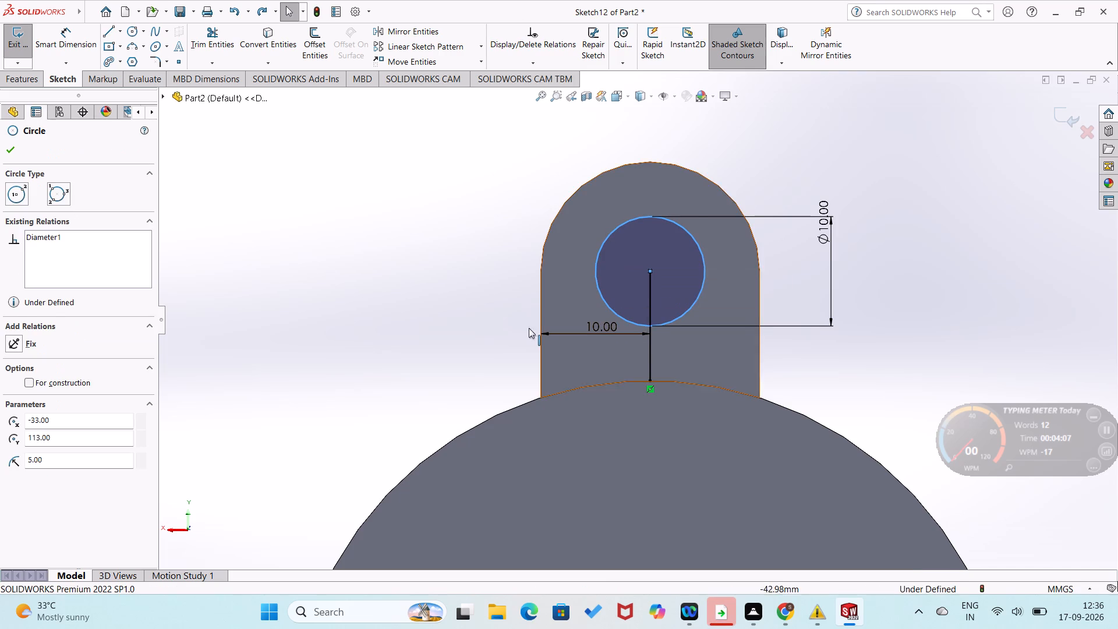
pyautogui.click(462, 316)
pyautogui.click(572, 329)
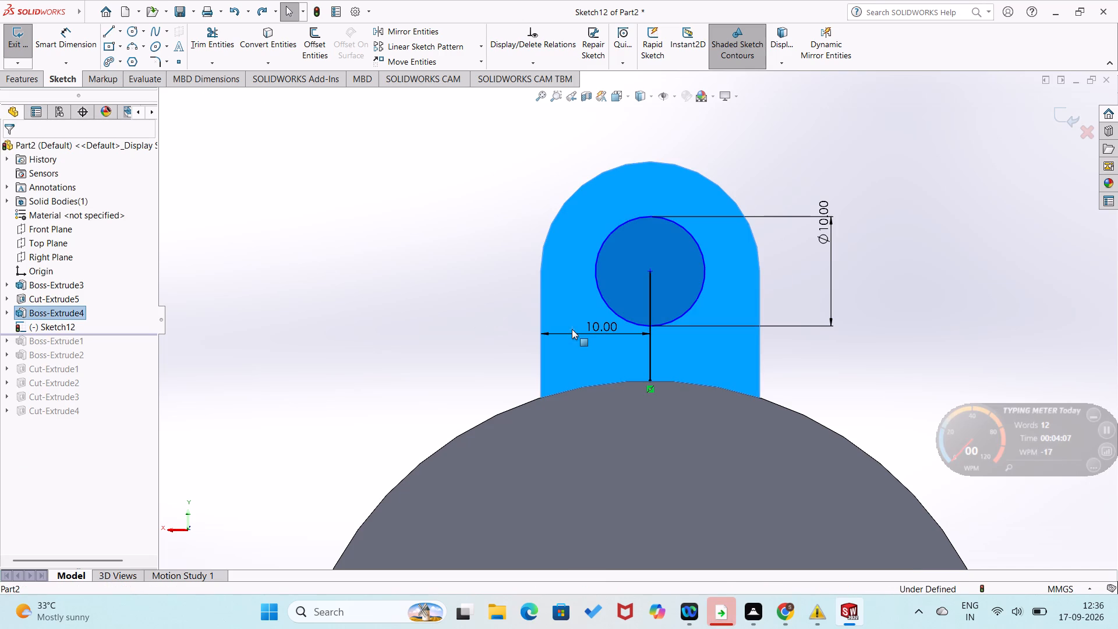
# Delete the 10 mm horizontal dimension and the vertical line below the circle's centre from the lug sketch.
pyautogui.click(401, 321)
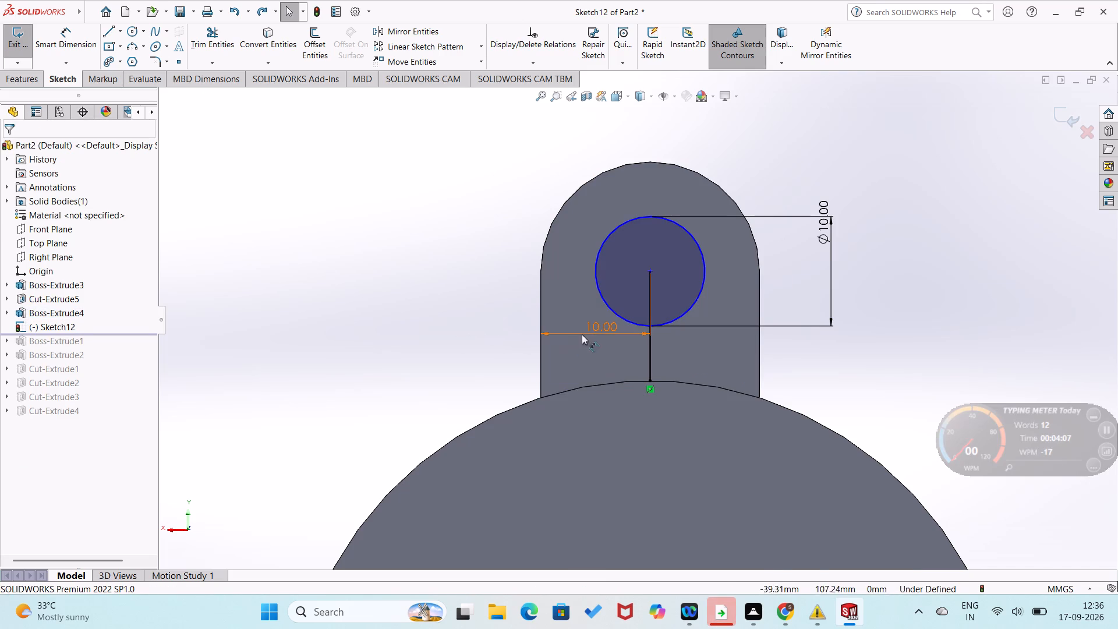
pyautogui.click(591, 333)
pyautogui.press('Delete')
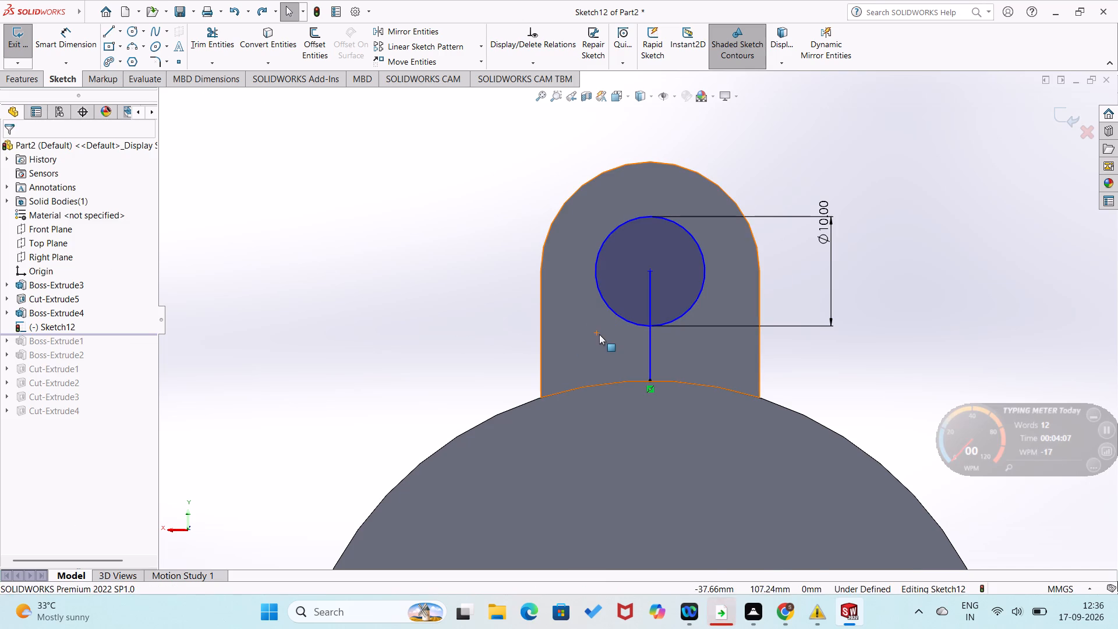
pyautogui.click(384, 295)
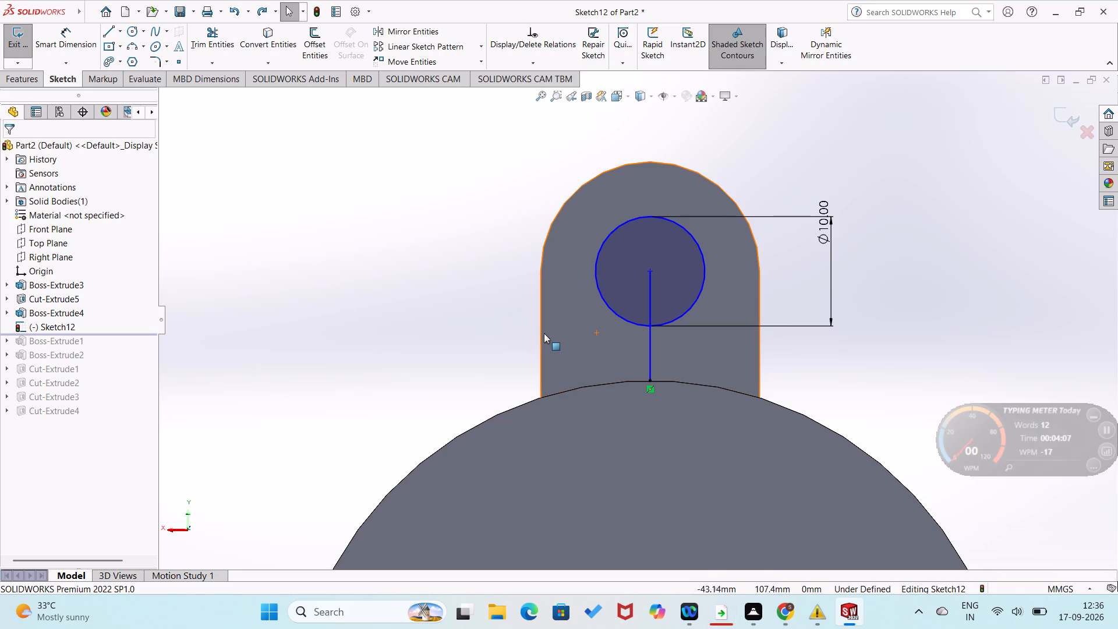
pyautogui.click(651, 358)
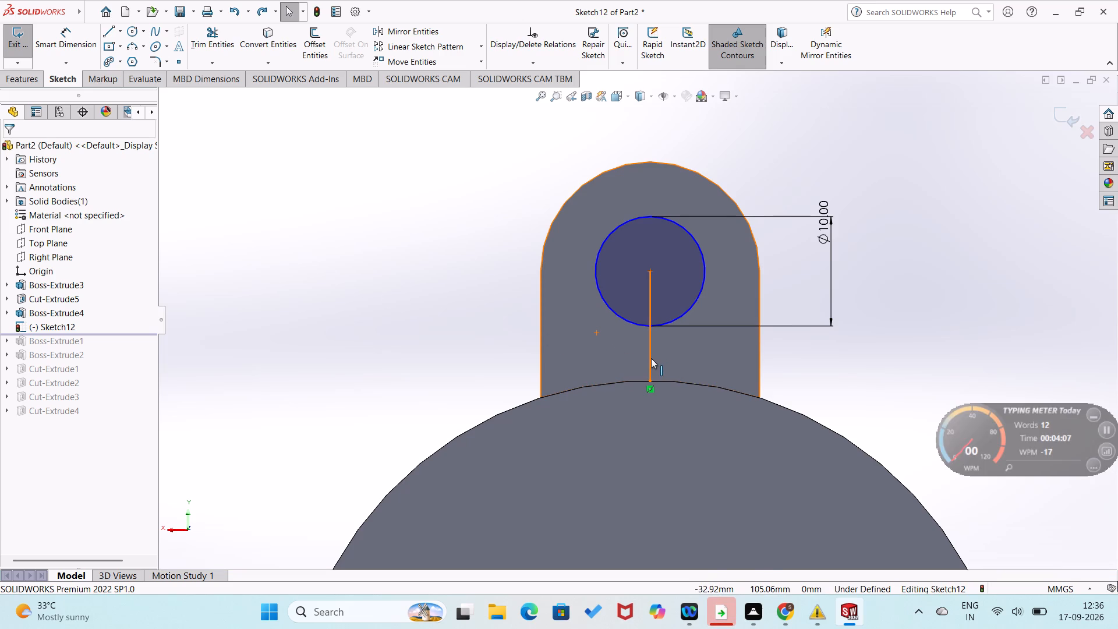
pyautogui.press('Delete')
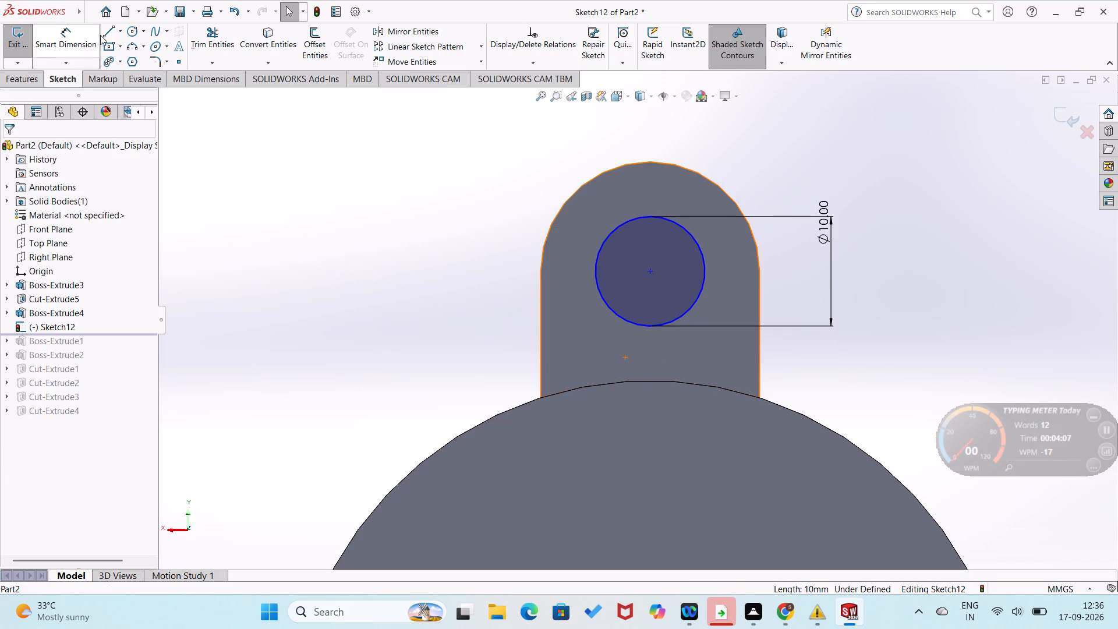
# Sketch a vertical line about 10 mm long from the top of the outer arch edge to the circle's centre.
pyautogui.click(105, 33)
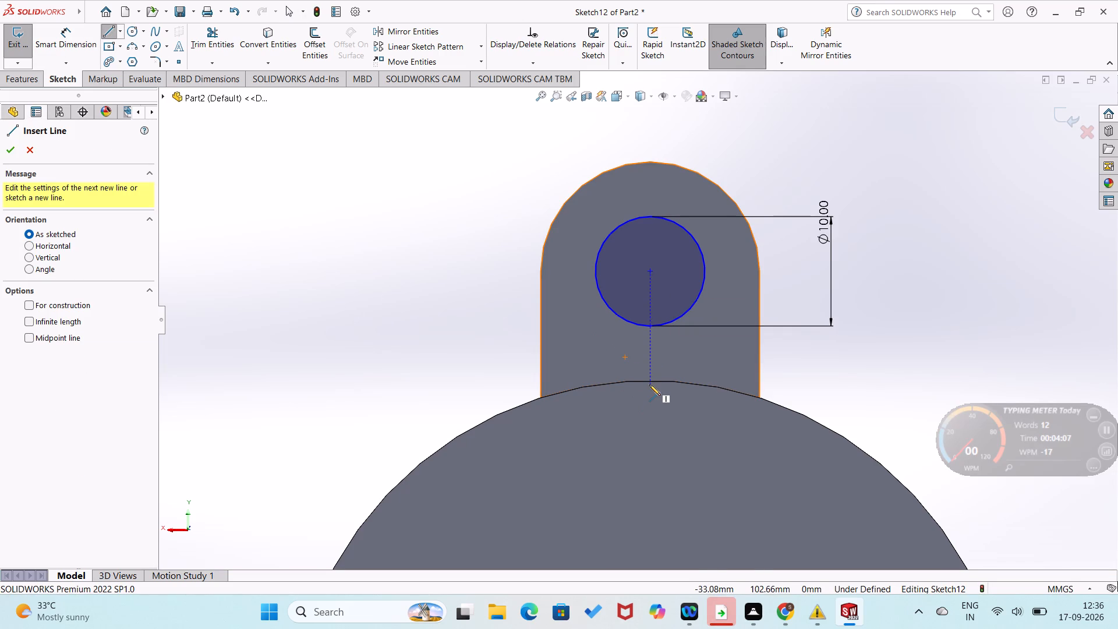
pyautogui.click(649, 379)
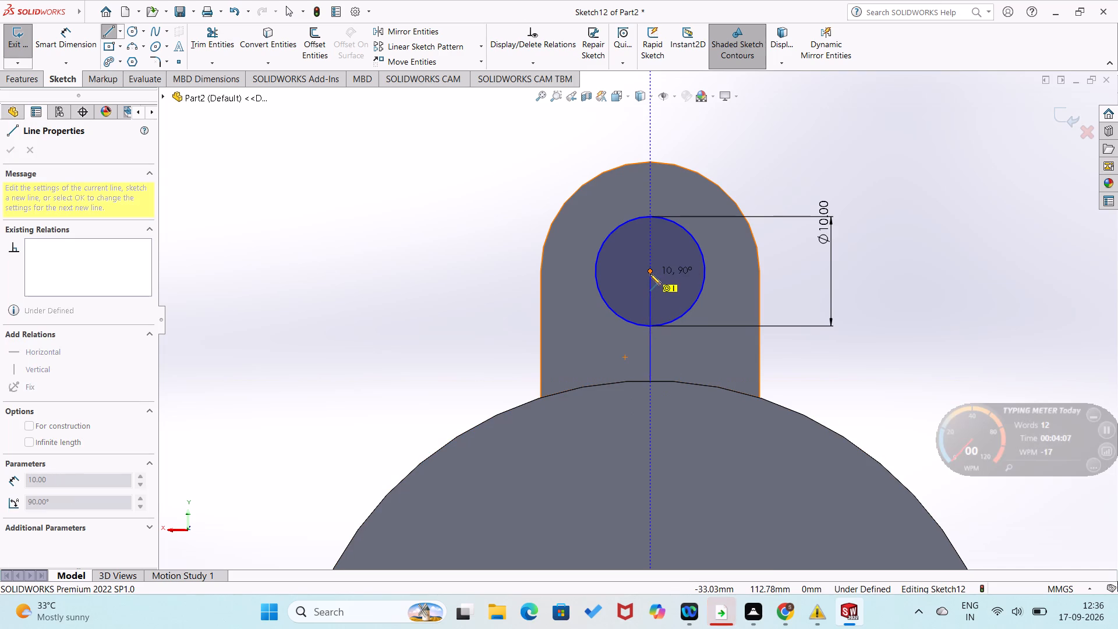
pyautogui.click(650, 273)
pyautogui.rightClick(588, 305)
pyautogui.click(613, 309)
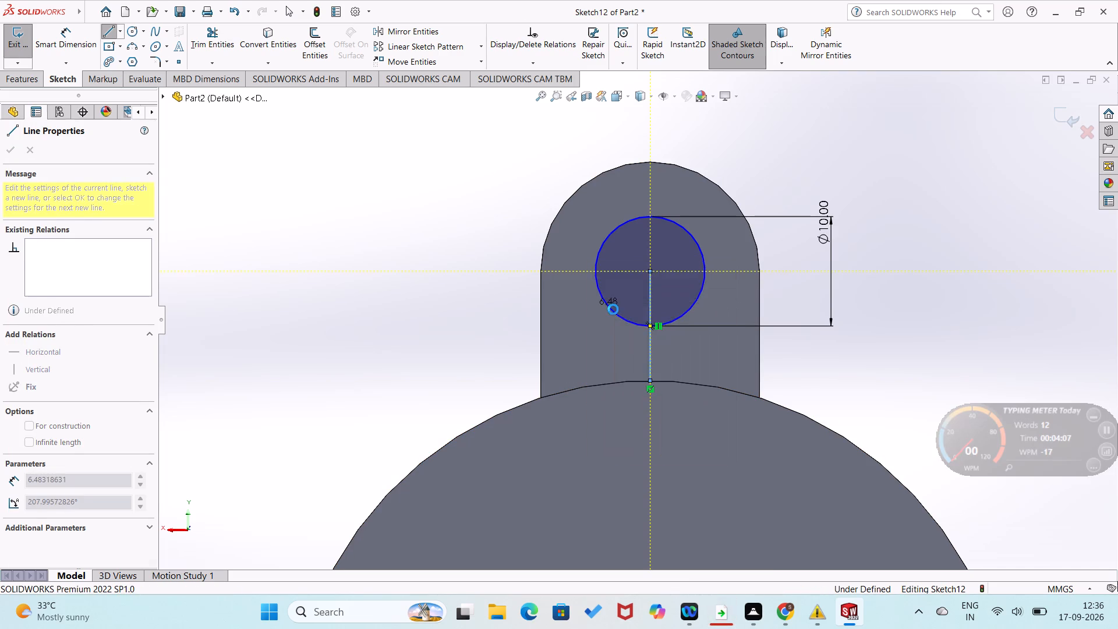
pyautogui.rightClick(611, 319)
pyautogui.click(465, 330)
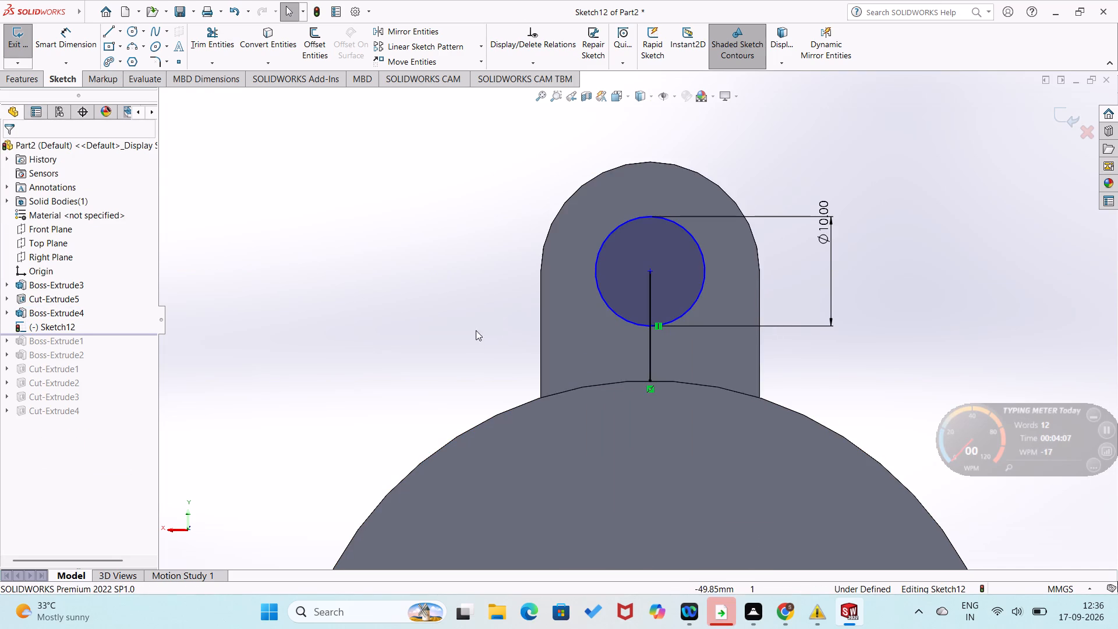
# Convert the vertical line to construction geometry.
pyautogui.rightClick(649, 368)
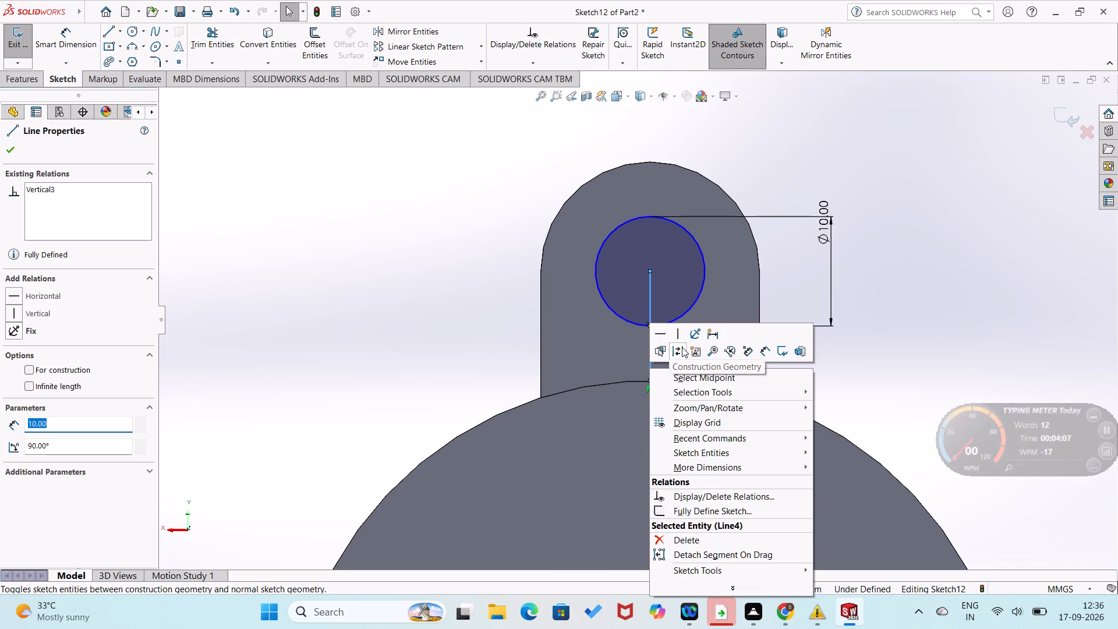
pyautogui.click(677, 348)
pyautogui.click(474, 351)
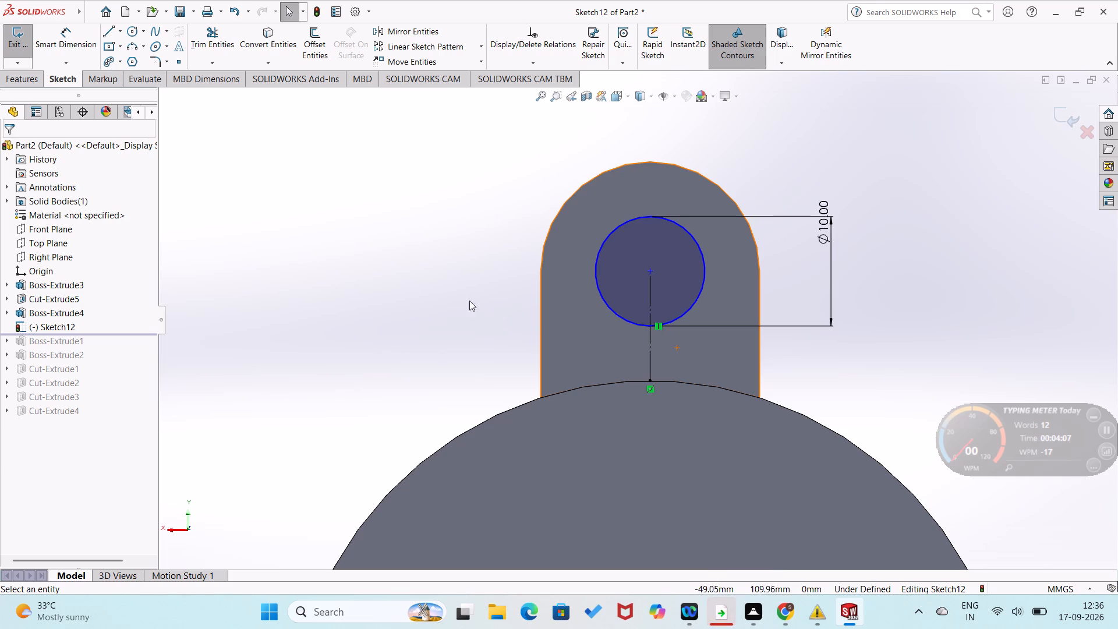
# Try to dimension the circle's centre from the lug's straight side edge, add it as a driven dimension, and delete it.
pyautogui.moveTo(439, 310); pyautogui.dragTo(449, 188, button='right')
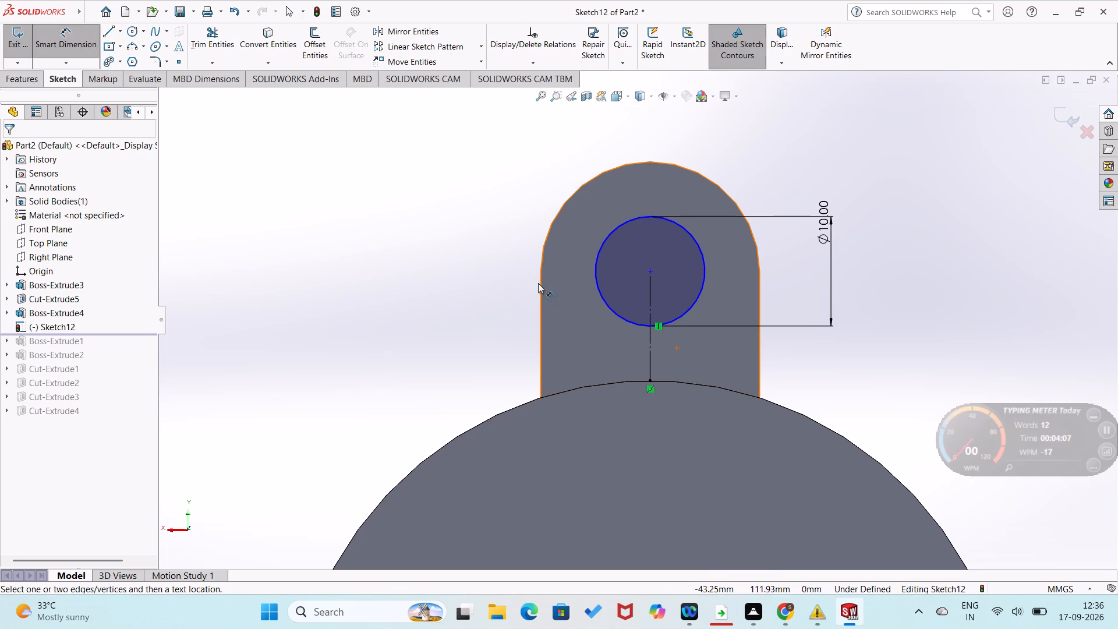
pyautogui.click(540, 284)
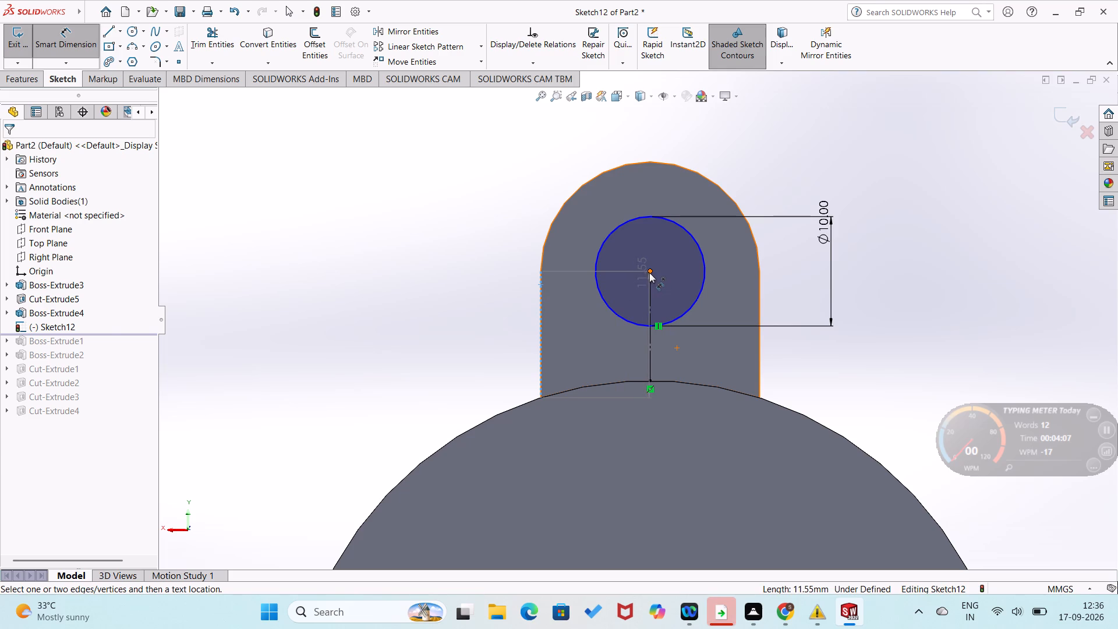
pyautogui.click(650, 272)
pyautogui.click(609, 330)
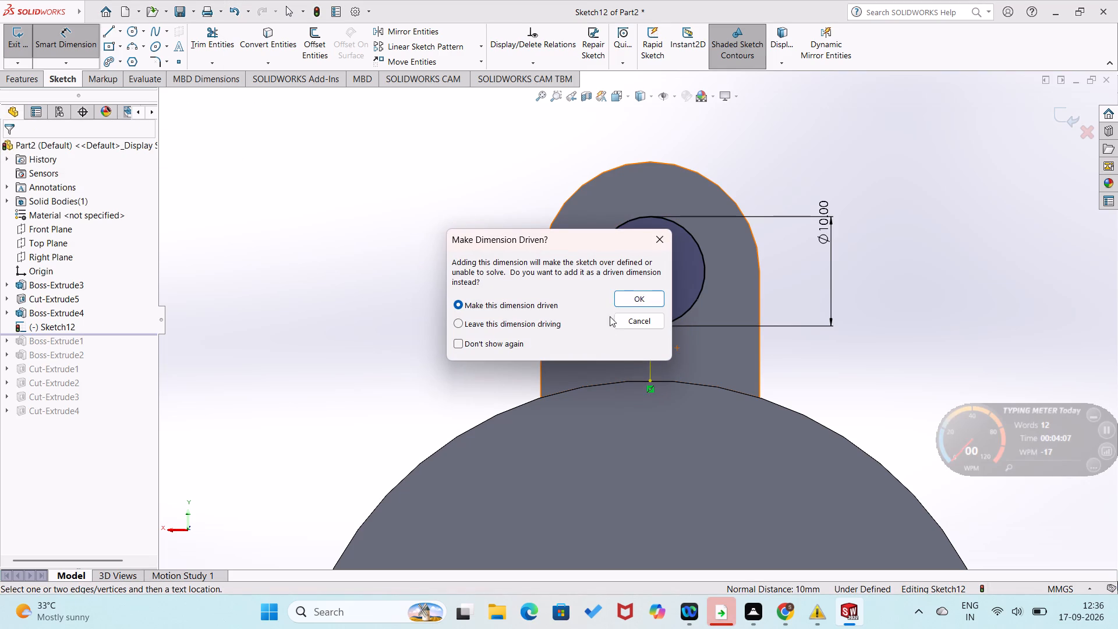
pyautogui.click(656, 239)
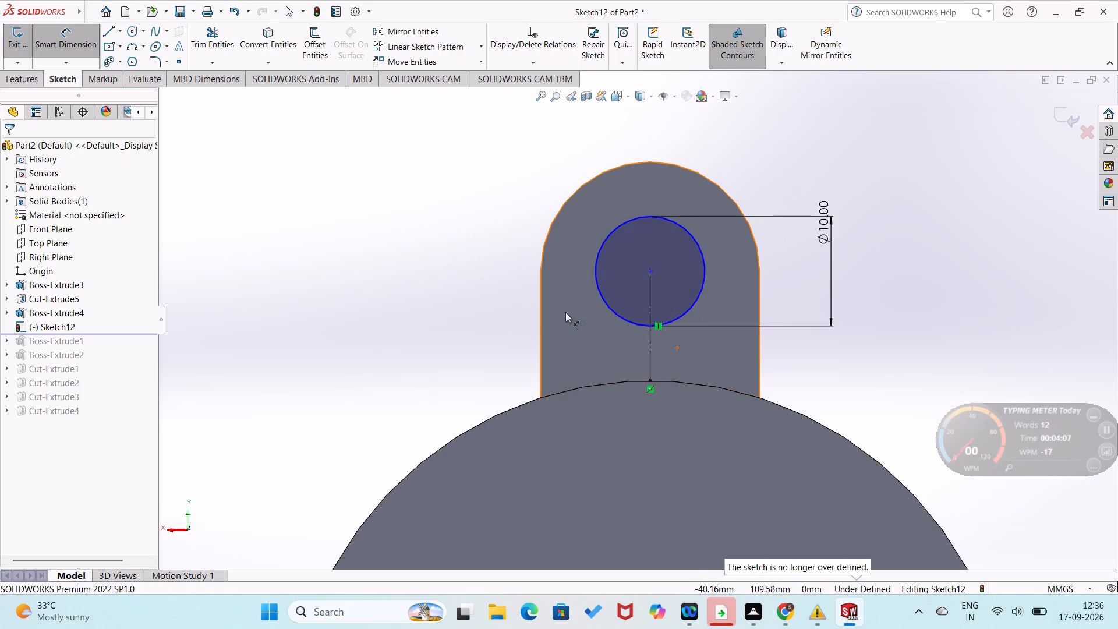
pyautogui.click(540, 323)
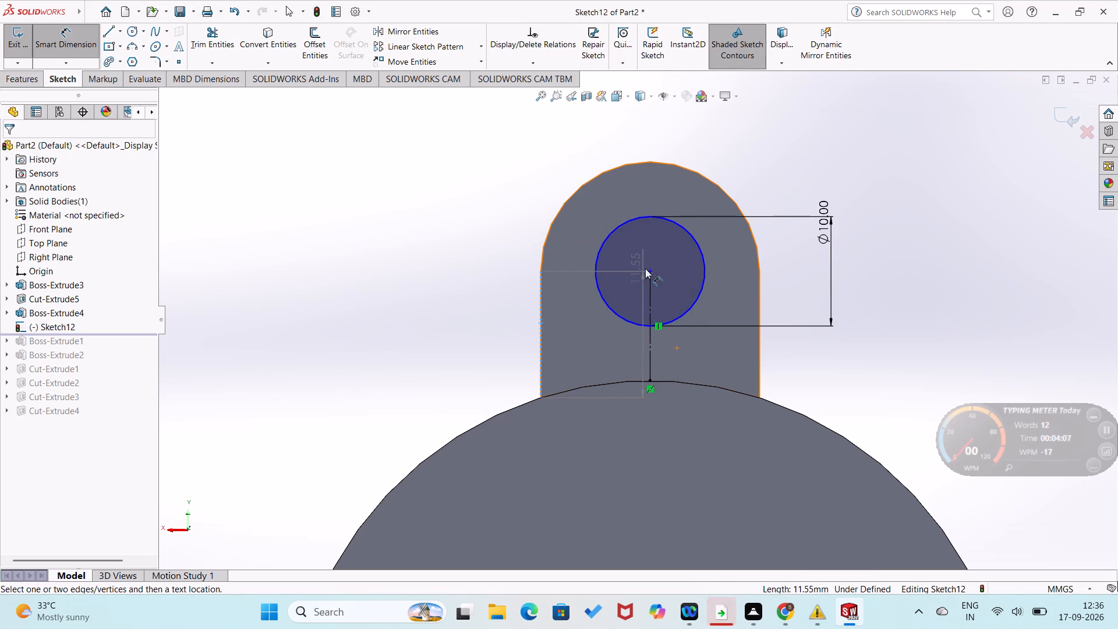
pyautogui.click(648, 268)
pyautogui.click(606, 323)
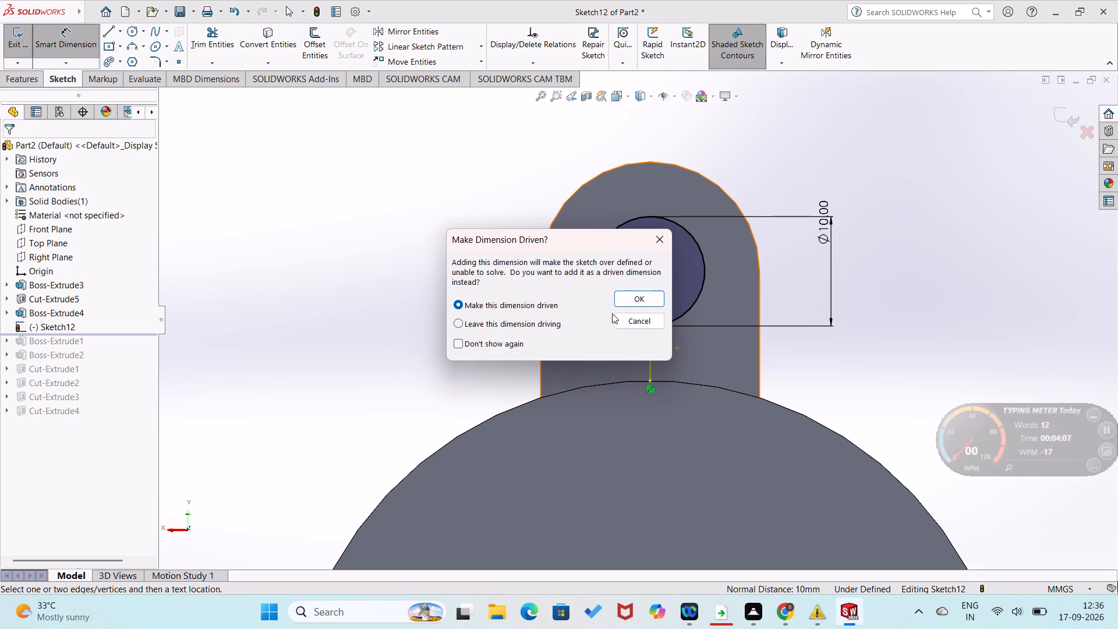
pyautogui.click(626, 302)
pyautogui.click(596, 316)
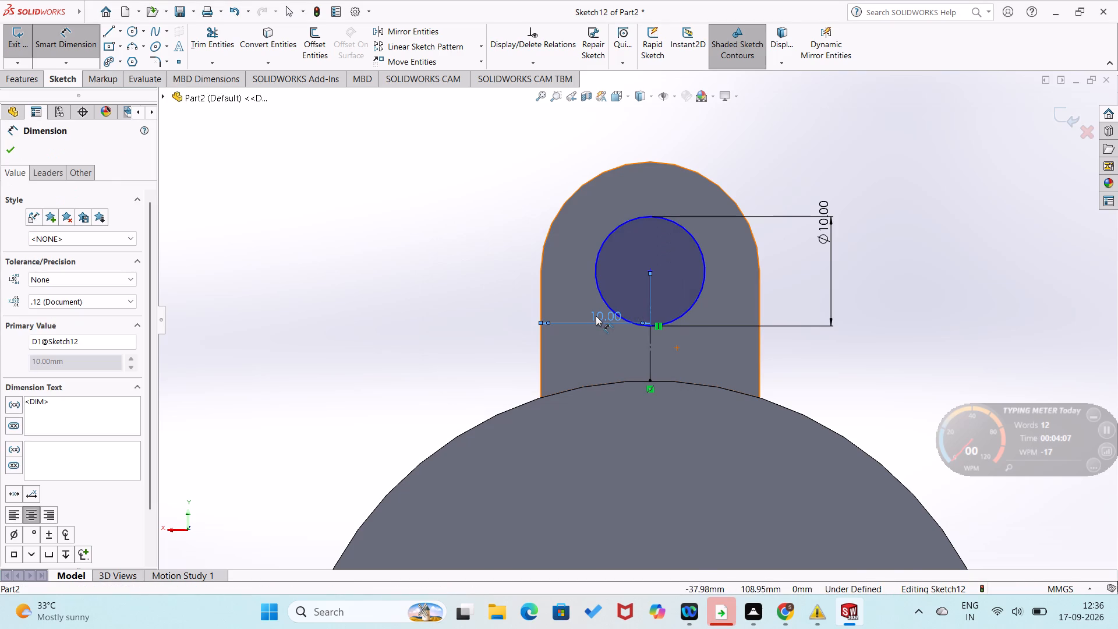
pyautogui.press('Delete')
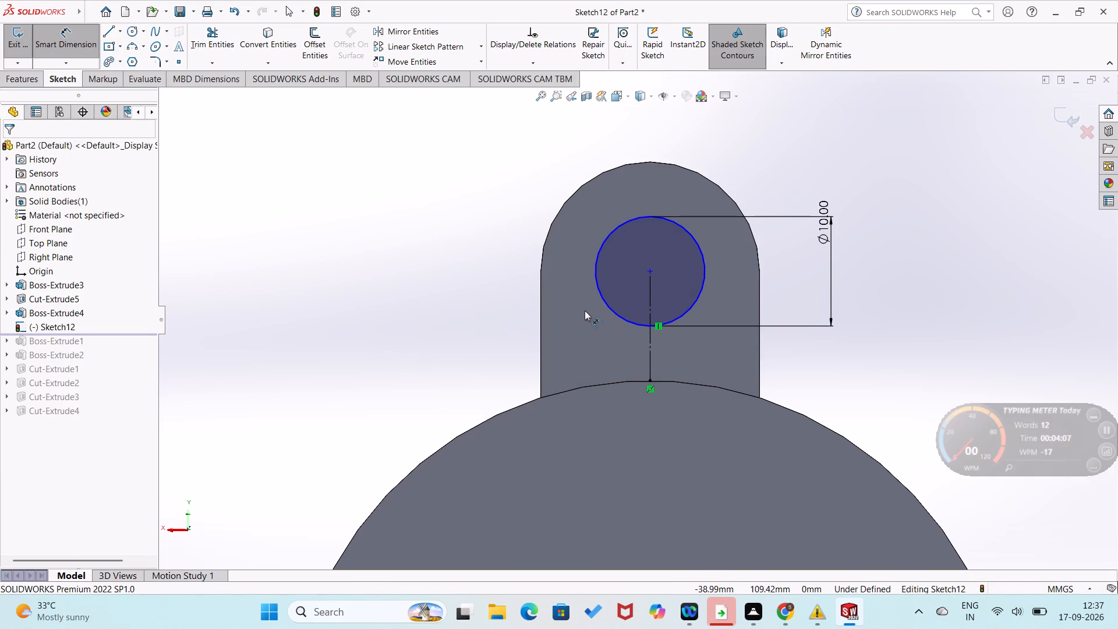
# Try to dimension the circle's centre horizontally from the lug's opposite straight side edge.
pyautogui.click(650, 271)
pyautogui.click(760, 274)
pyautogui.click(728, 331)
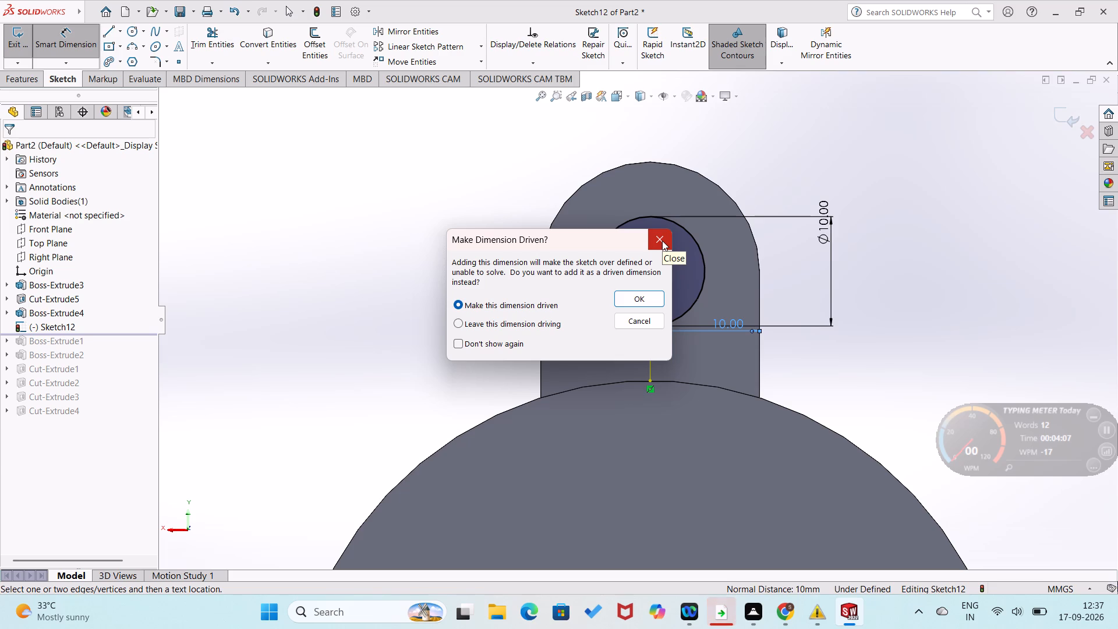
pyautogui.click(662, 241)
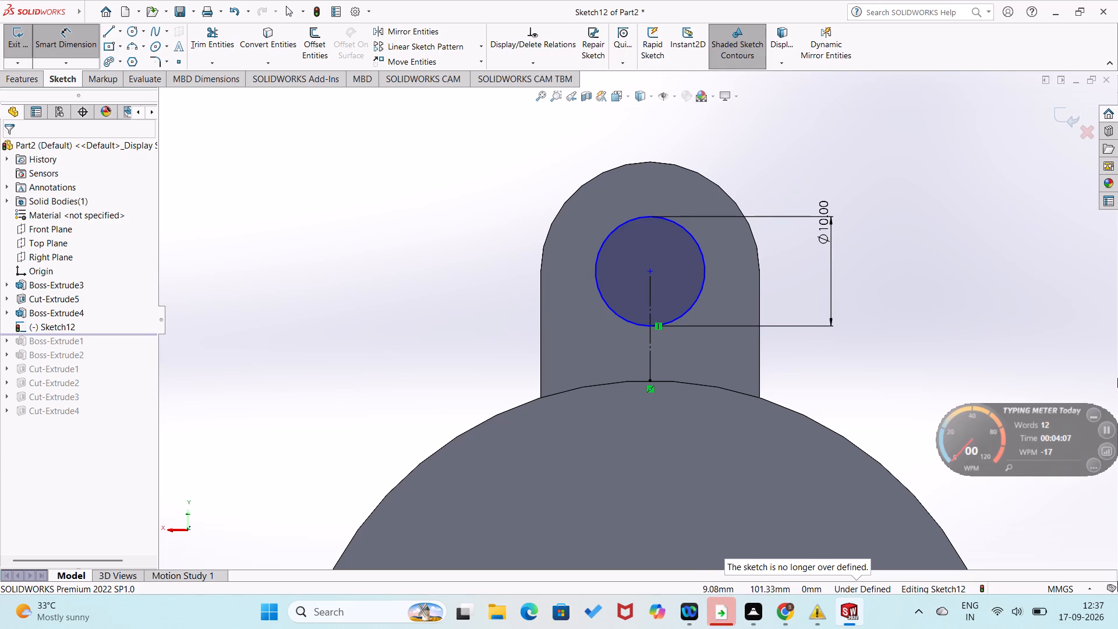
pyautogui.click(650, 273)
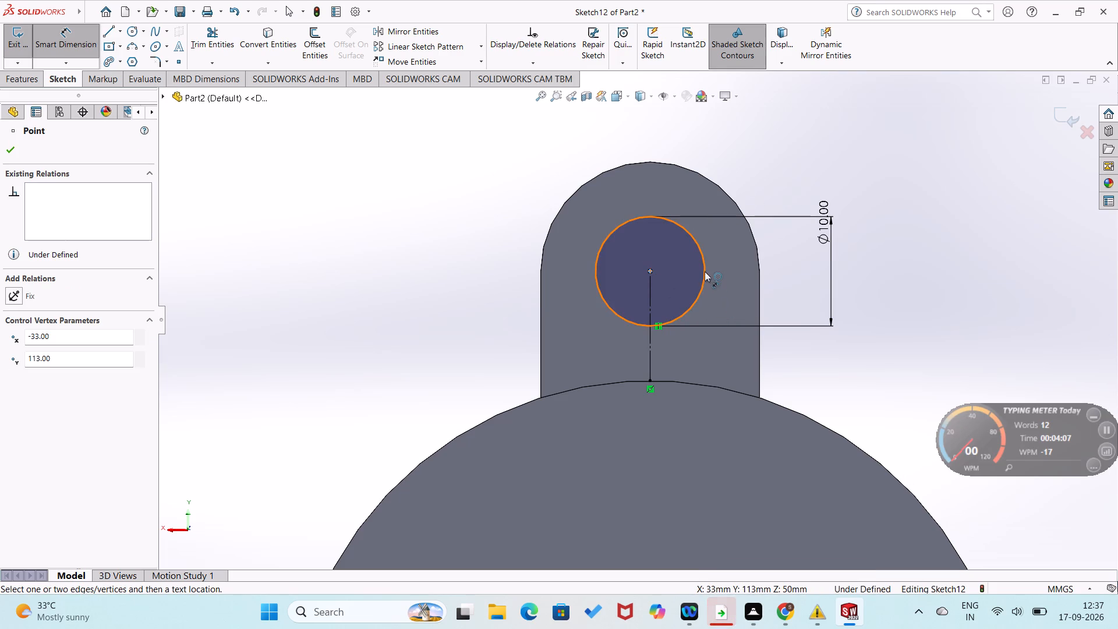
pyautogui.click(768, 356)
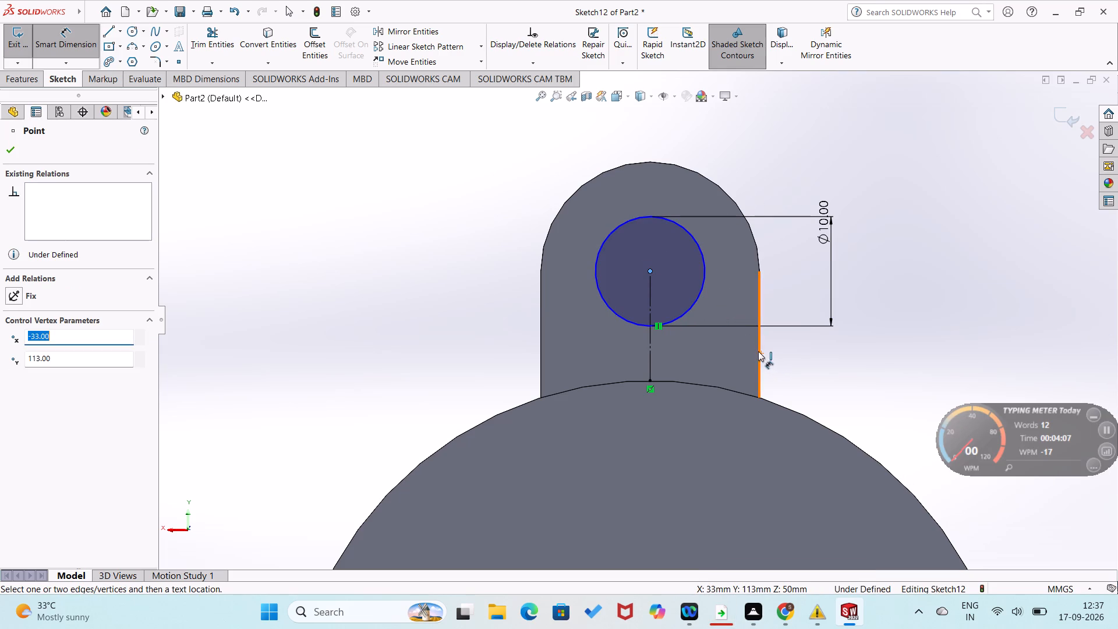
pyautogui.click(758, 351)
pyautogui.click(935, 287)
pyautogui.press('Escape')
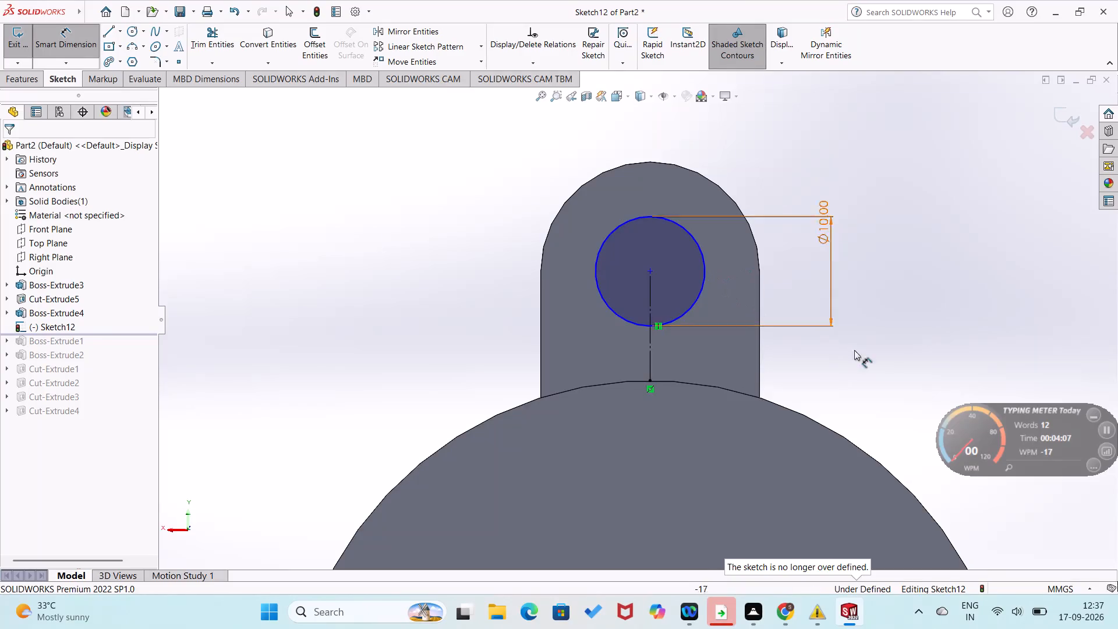
# Add a vertical dimension between the circle's centre and the origin, keeping its current value.
pyautogui.click(650, 269)
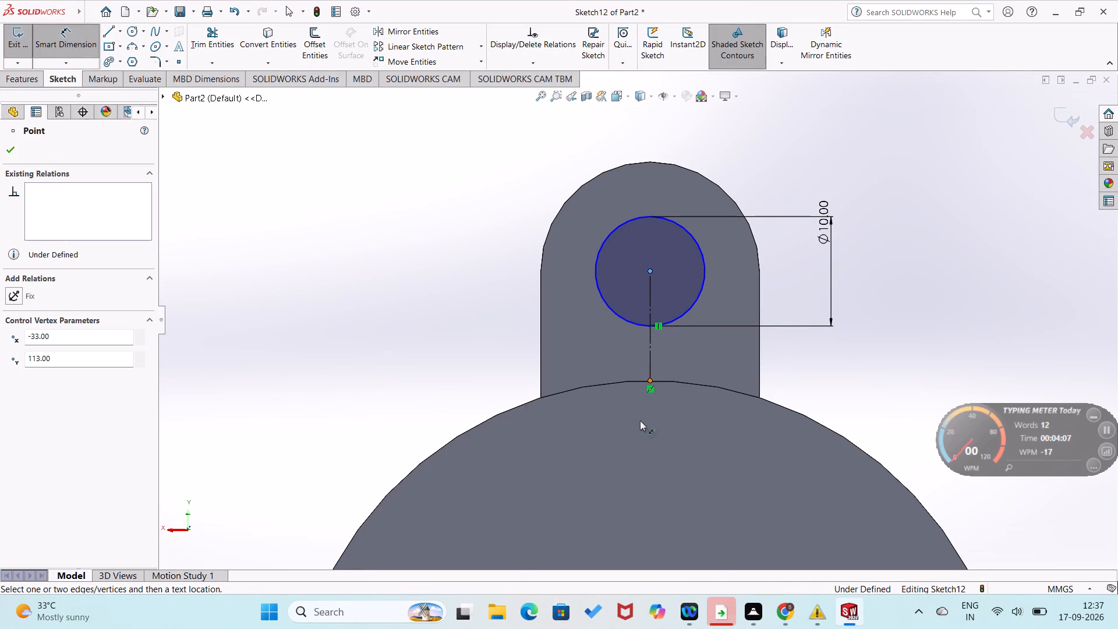
pyautogui.scroll(11, 634, 459)
pyautogui.scroll(-2, 636, 479)
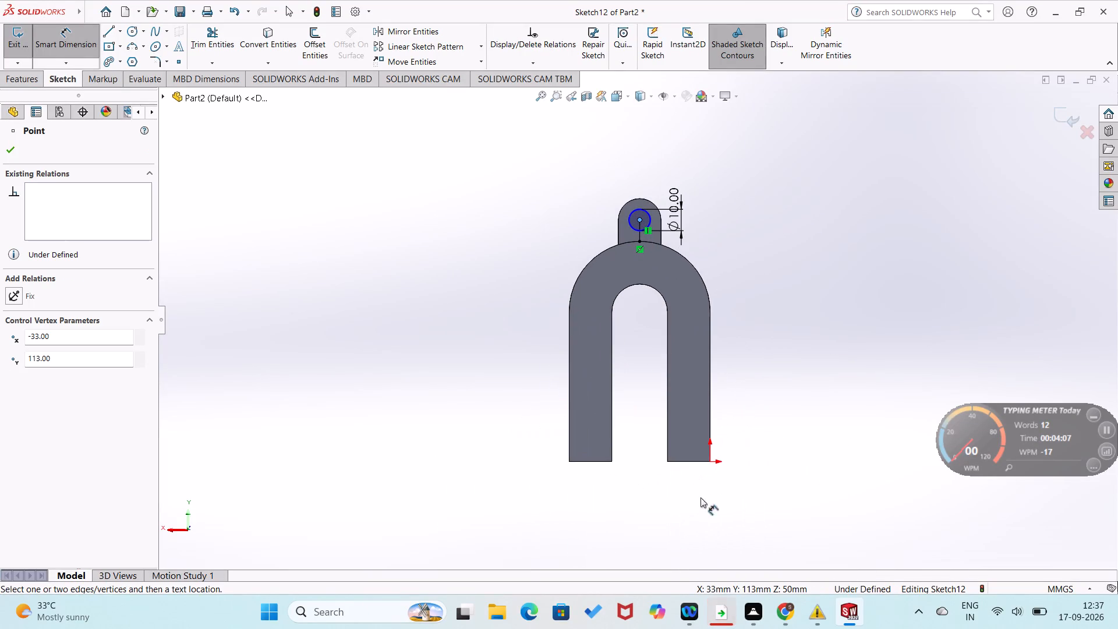
pyautogui.click(712, 463)
pyautogui.click(845, 381)
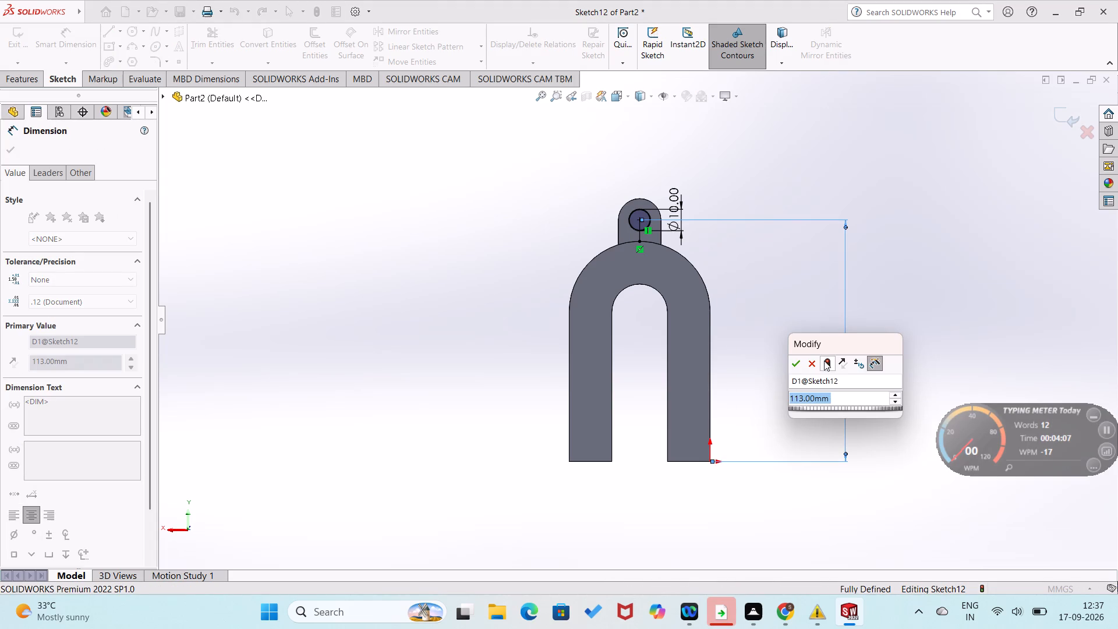
pyautogui.click(795, 363)
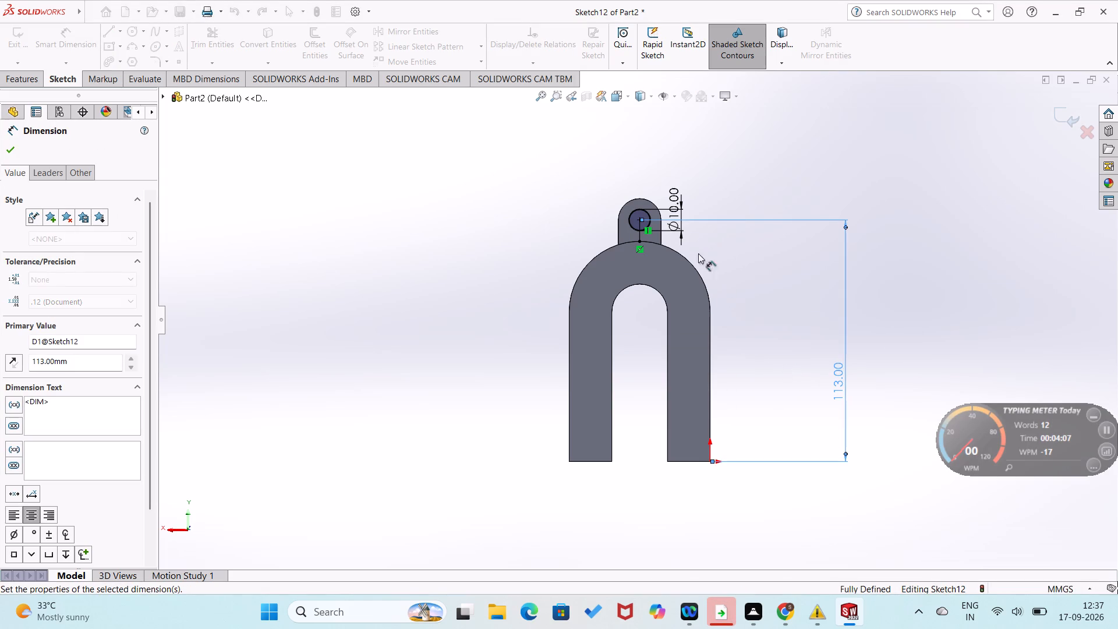
# Extrude-cut the 10 mm circle through the lug with the Through All end condition.
pyautogui.scroll(-8, 666, 228)
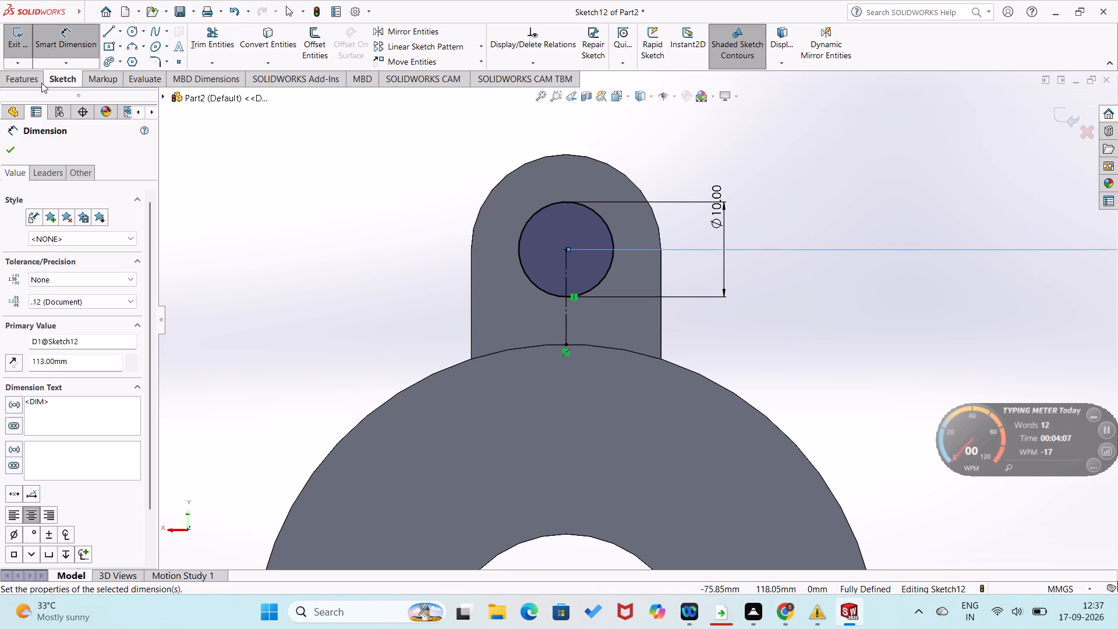
pyautogui.click(21, 79)
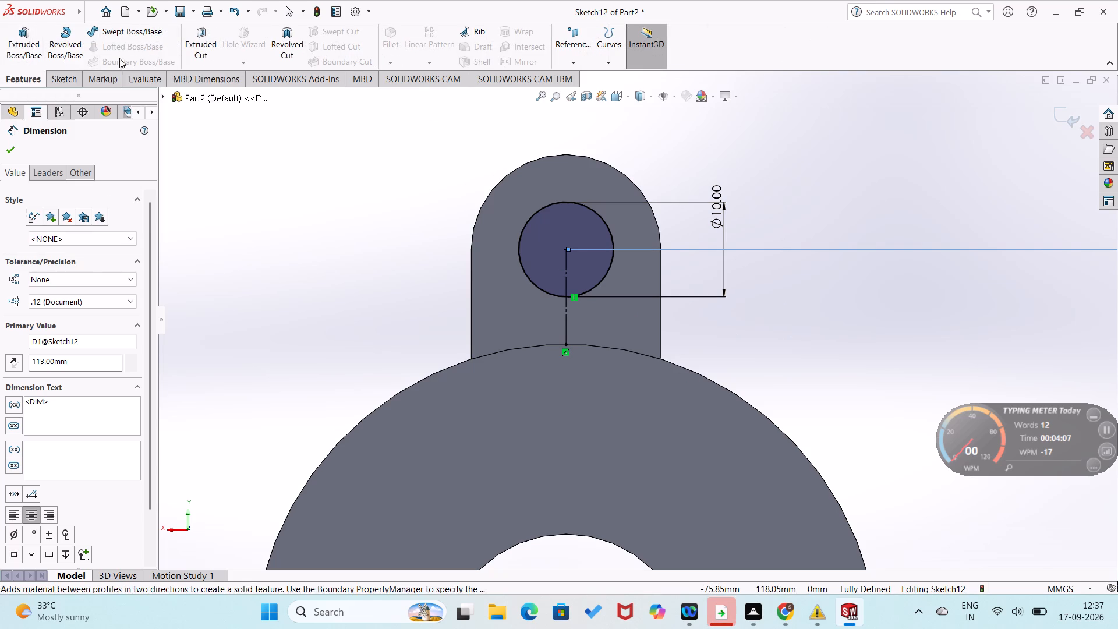
pyautogui.click(204, 61)
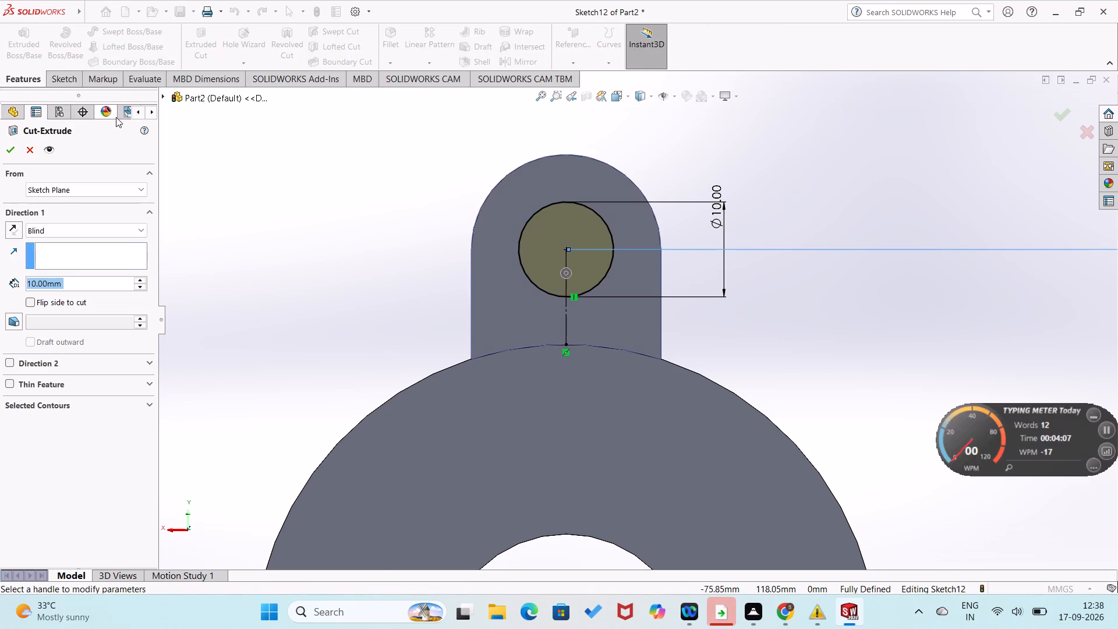
pyautogui.click(139, 227)
pyautogui.click(137, 248)
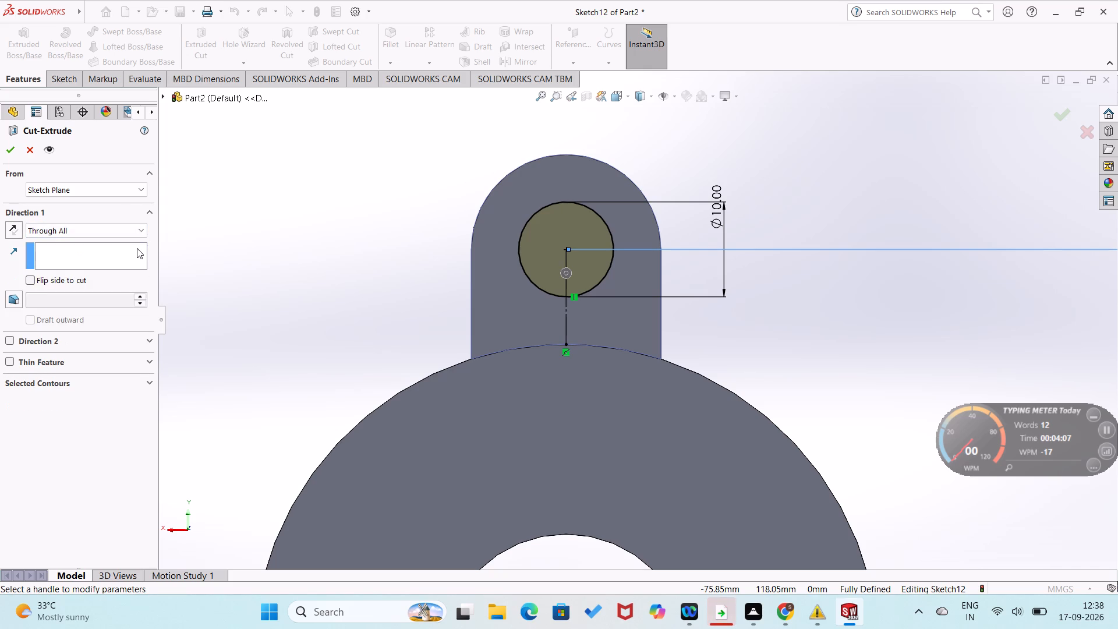
pyautogui.moveTo(162, 277); pyautogui.dragTo(259, 335, button='middle')
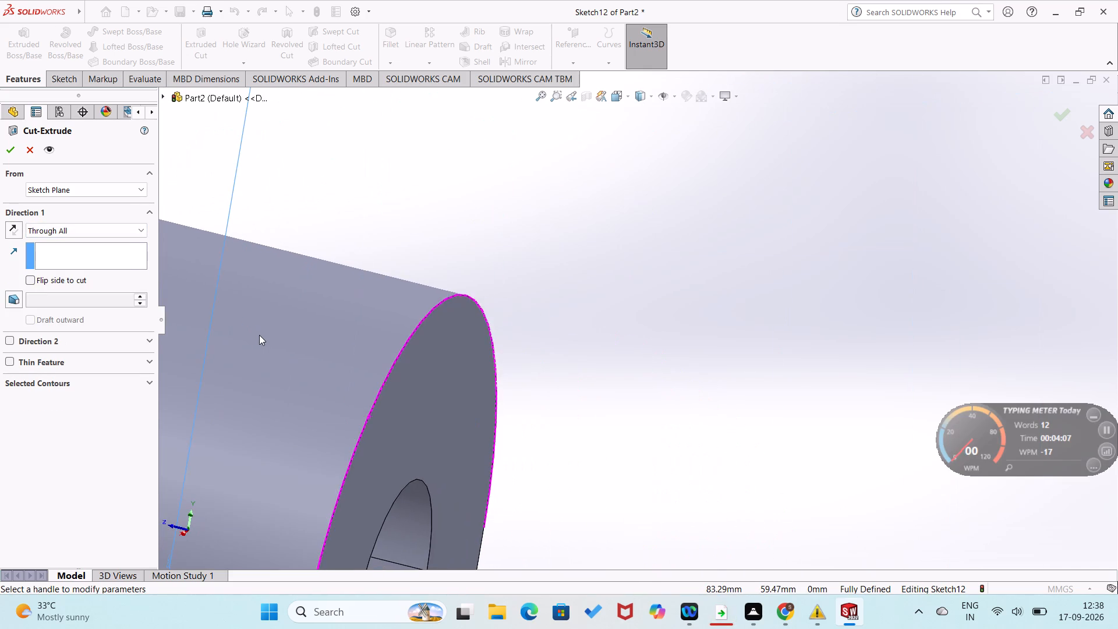
pyautogui.scroll(3, 259, 335)
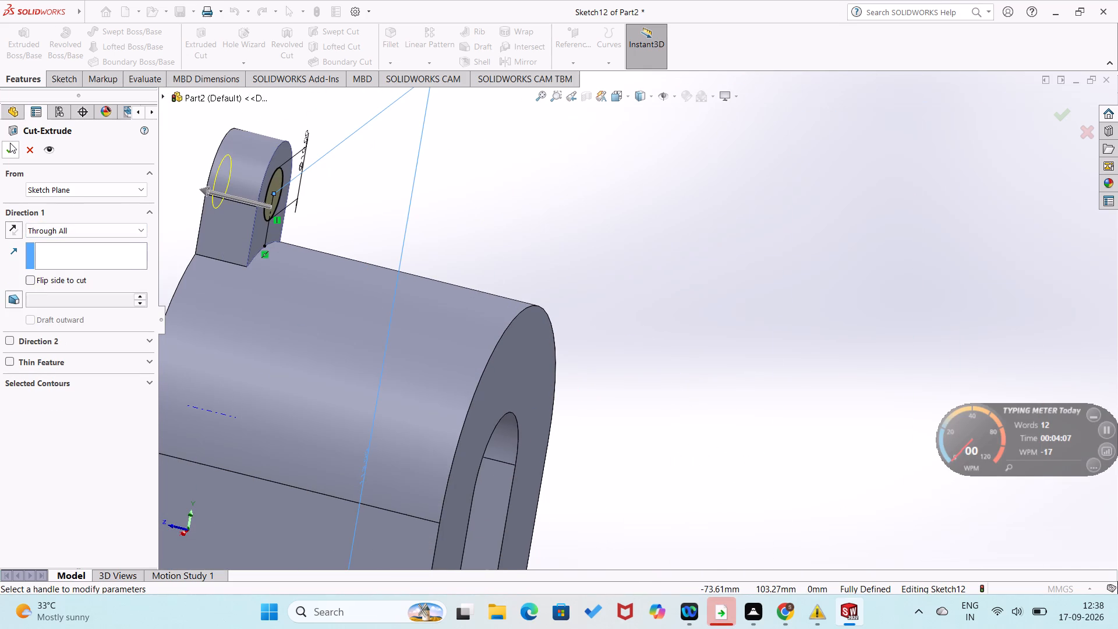
pyautogui.click(9, 150)
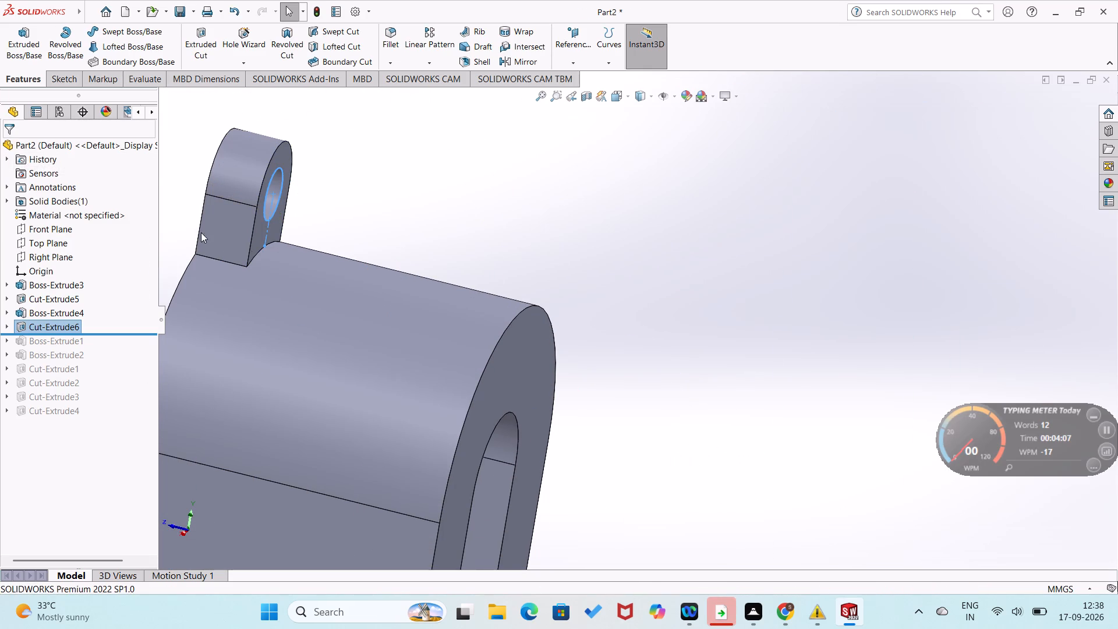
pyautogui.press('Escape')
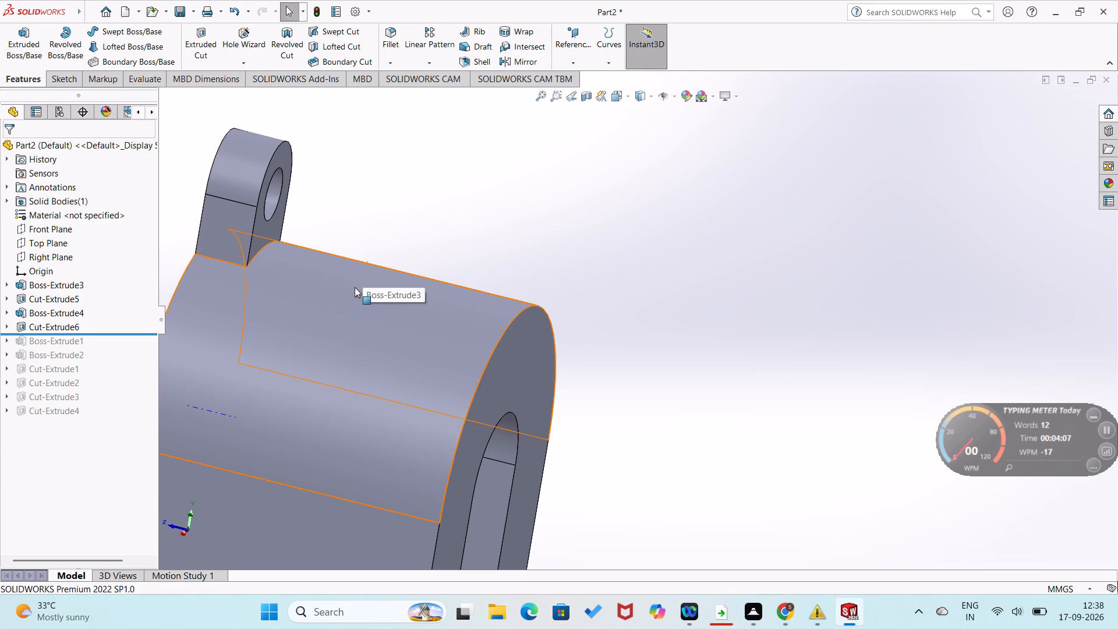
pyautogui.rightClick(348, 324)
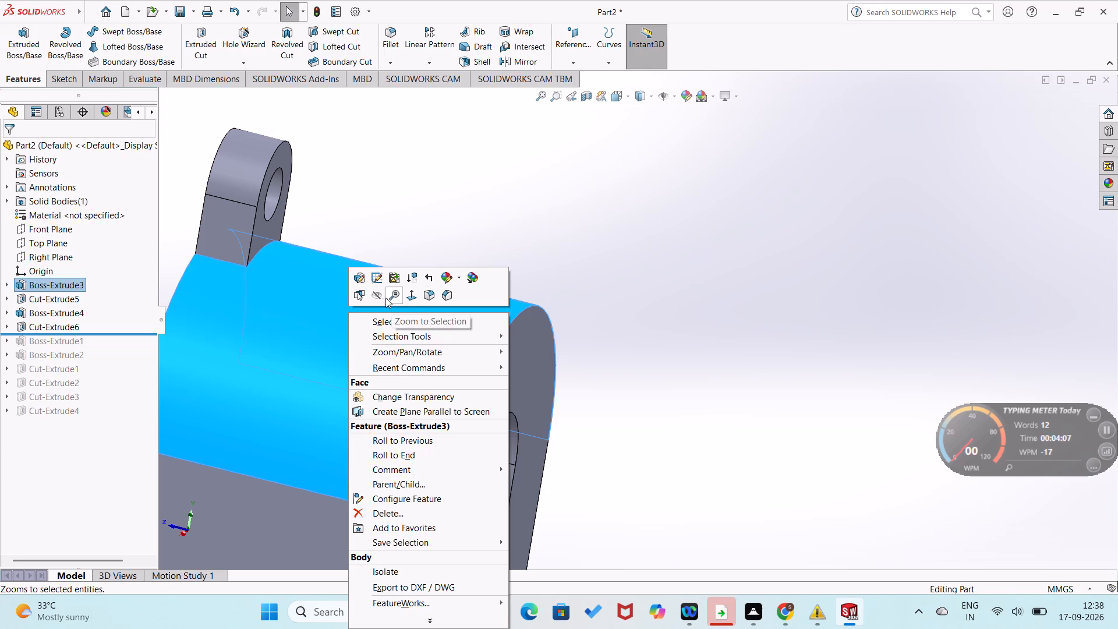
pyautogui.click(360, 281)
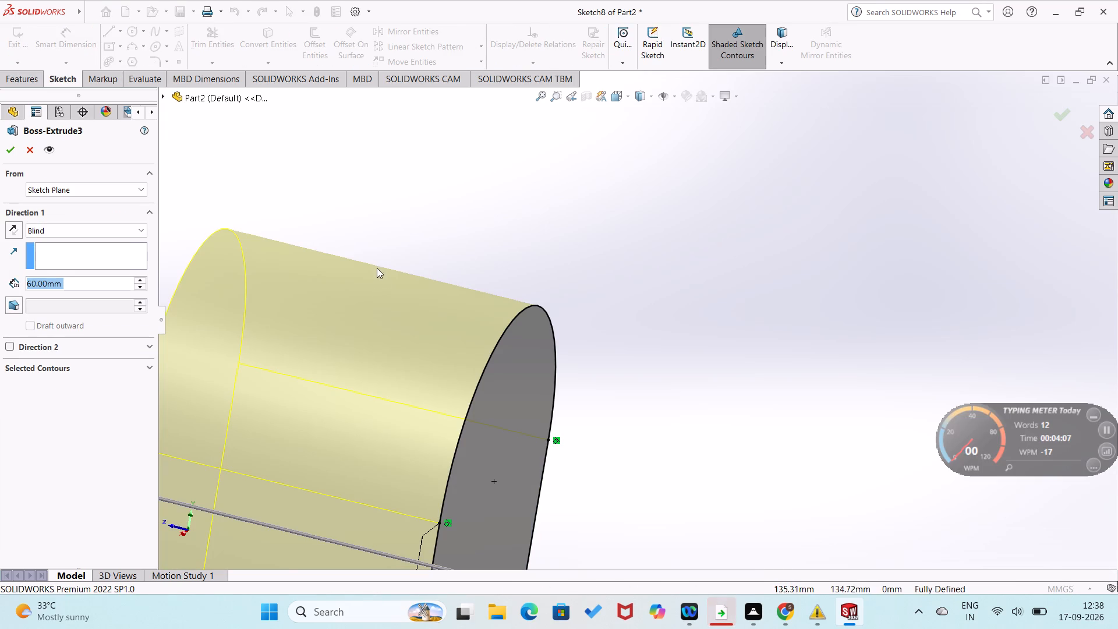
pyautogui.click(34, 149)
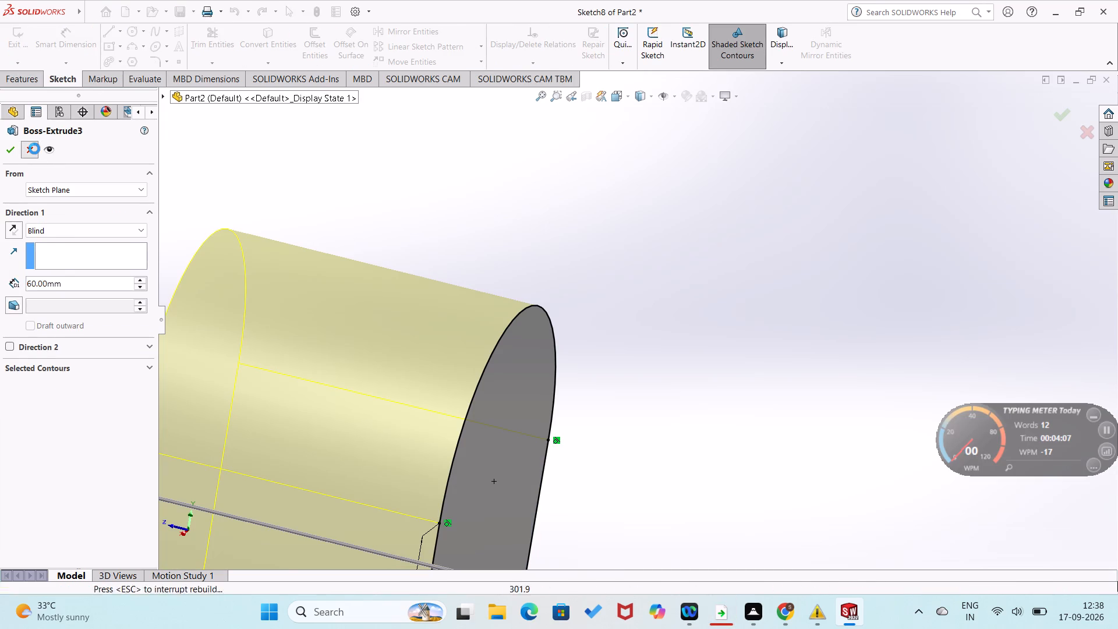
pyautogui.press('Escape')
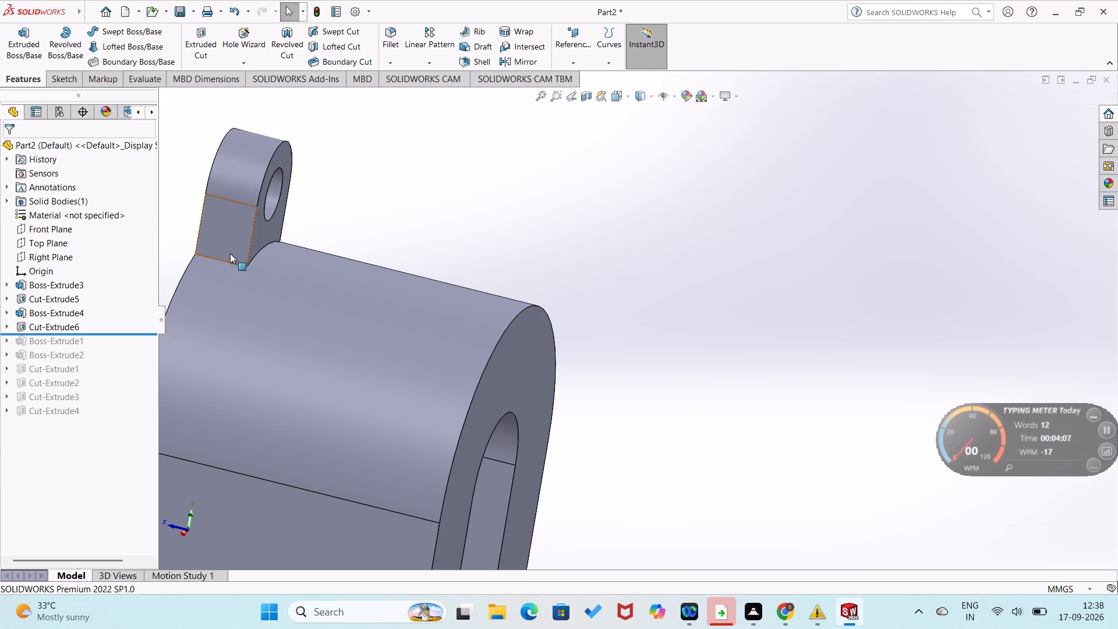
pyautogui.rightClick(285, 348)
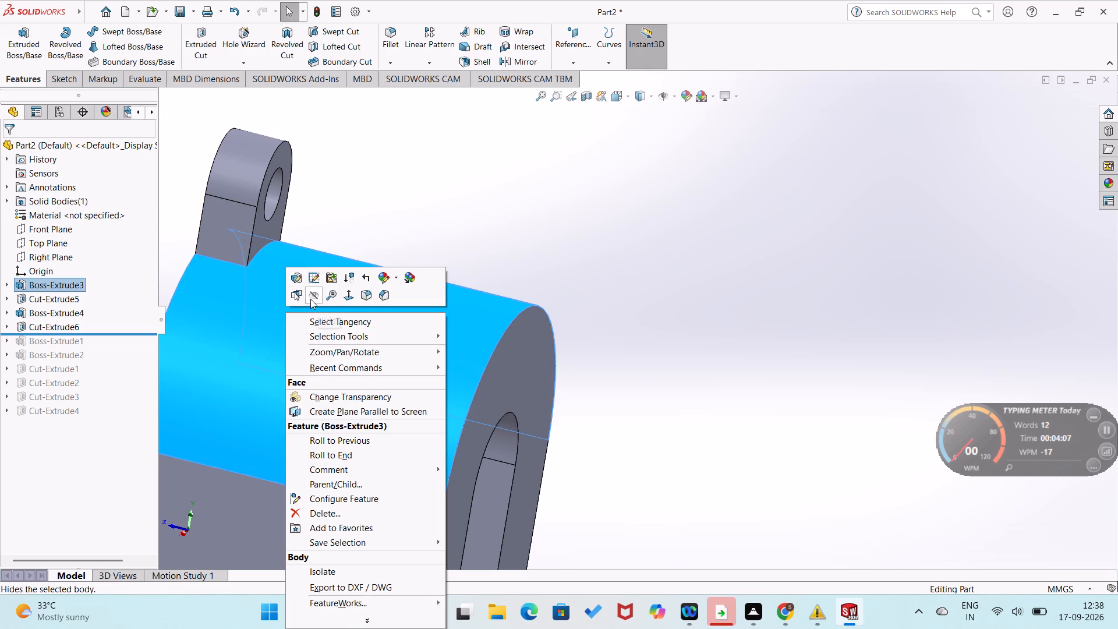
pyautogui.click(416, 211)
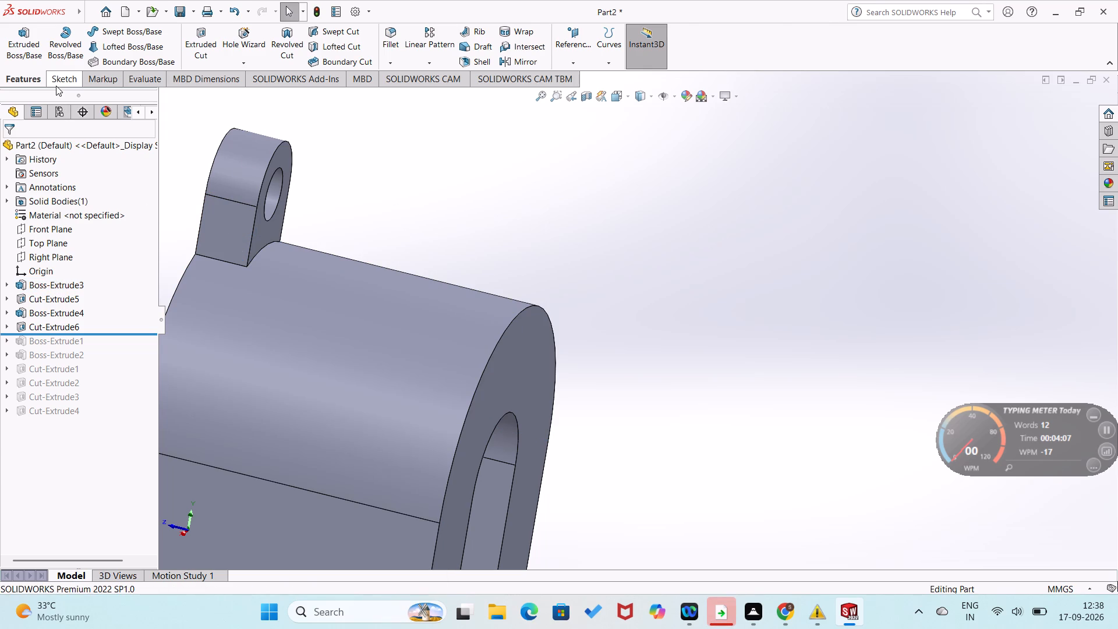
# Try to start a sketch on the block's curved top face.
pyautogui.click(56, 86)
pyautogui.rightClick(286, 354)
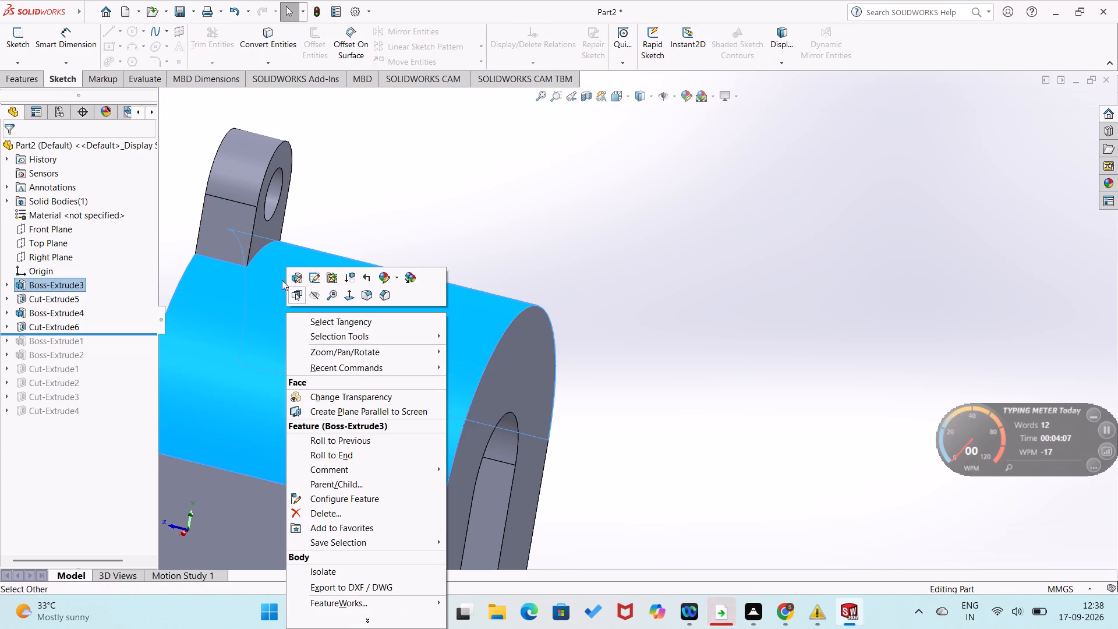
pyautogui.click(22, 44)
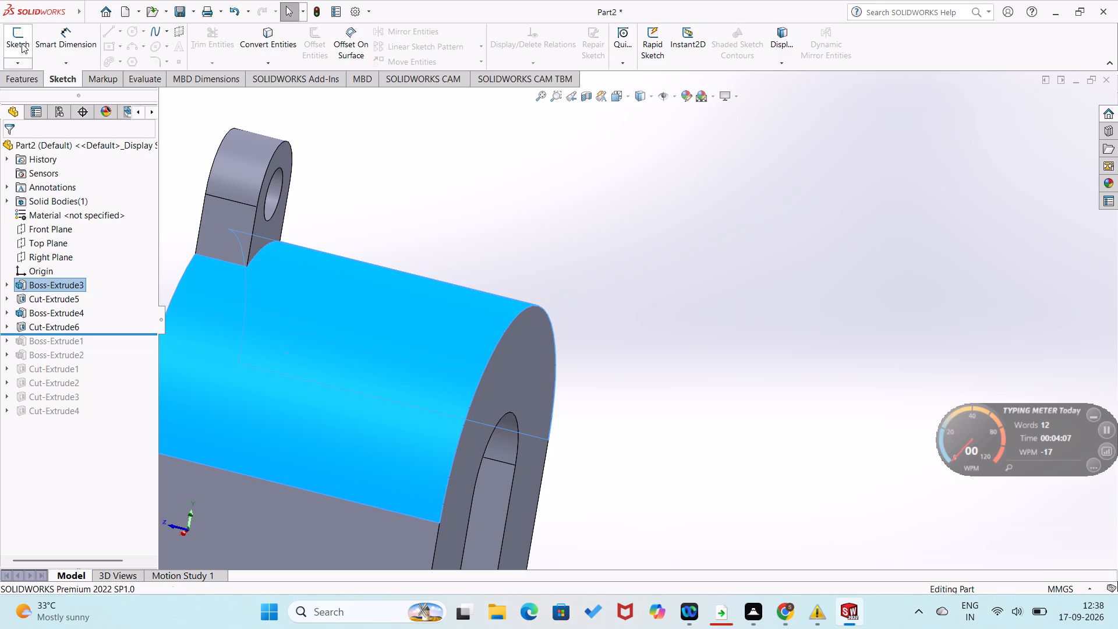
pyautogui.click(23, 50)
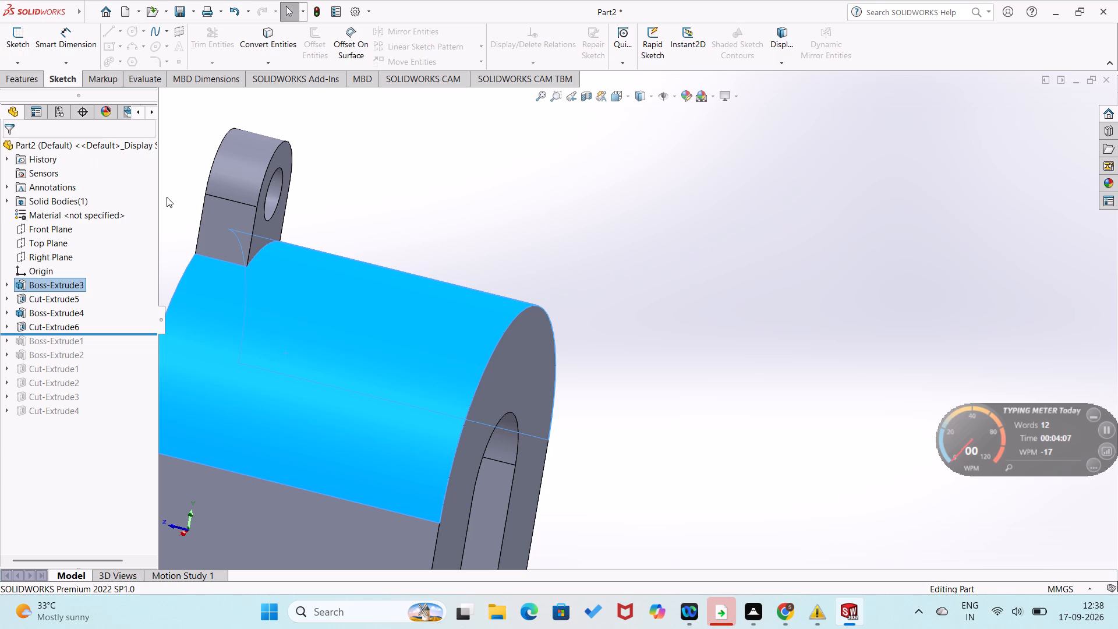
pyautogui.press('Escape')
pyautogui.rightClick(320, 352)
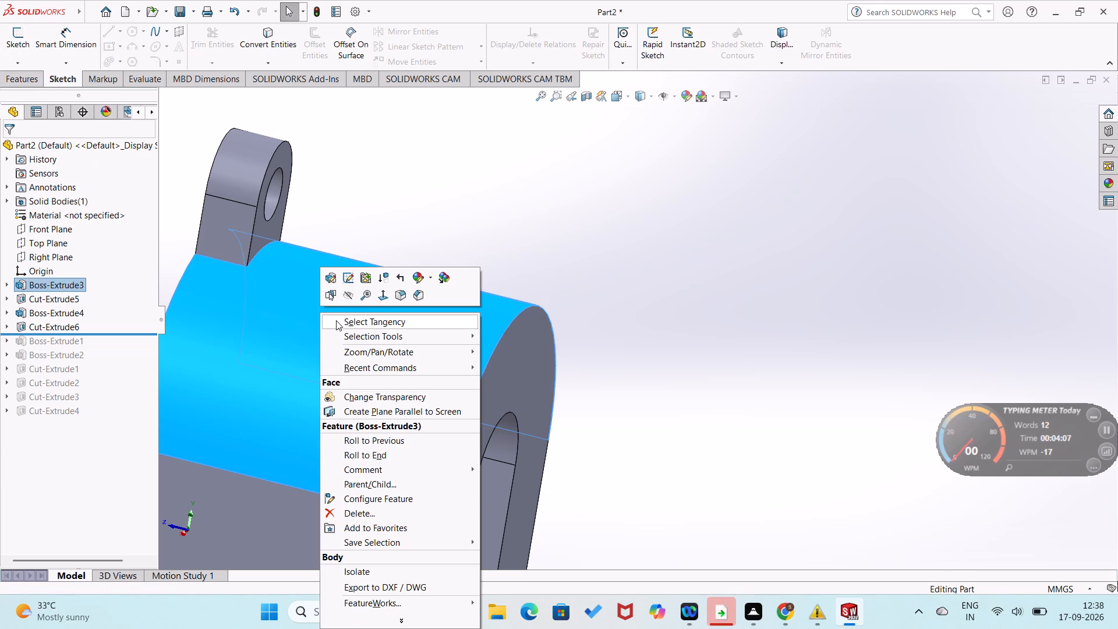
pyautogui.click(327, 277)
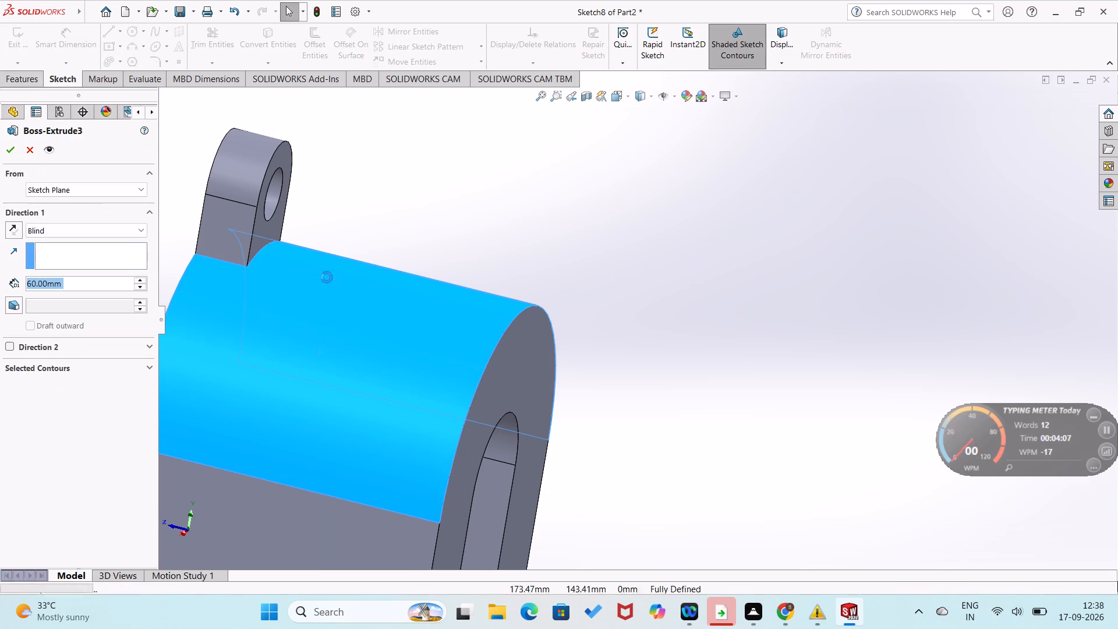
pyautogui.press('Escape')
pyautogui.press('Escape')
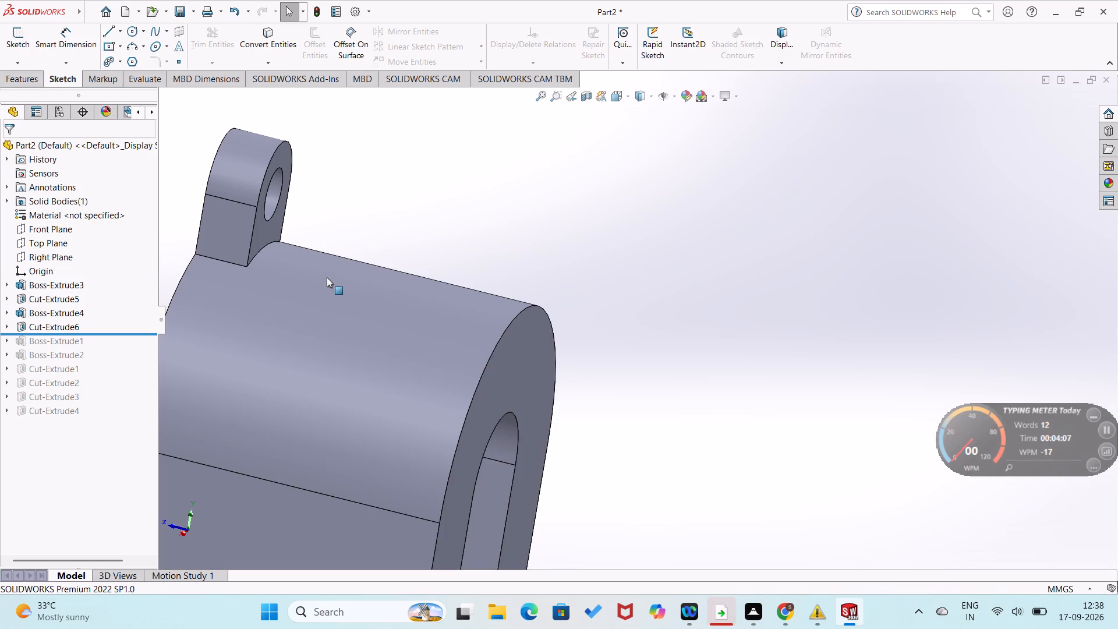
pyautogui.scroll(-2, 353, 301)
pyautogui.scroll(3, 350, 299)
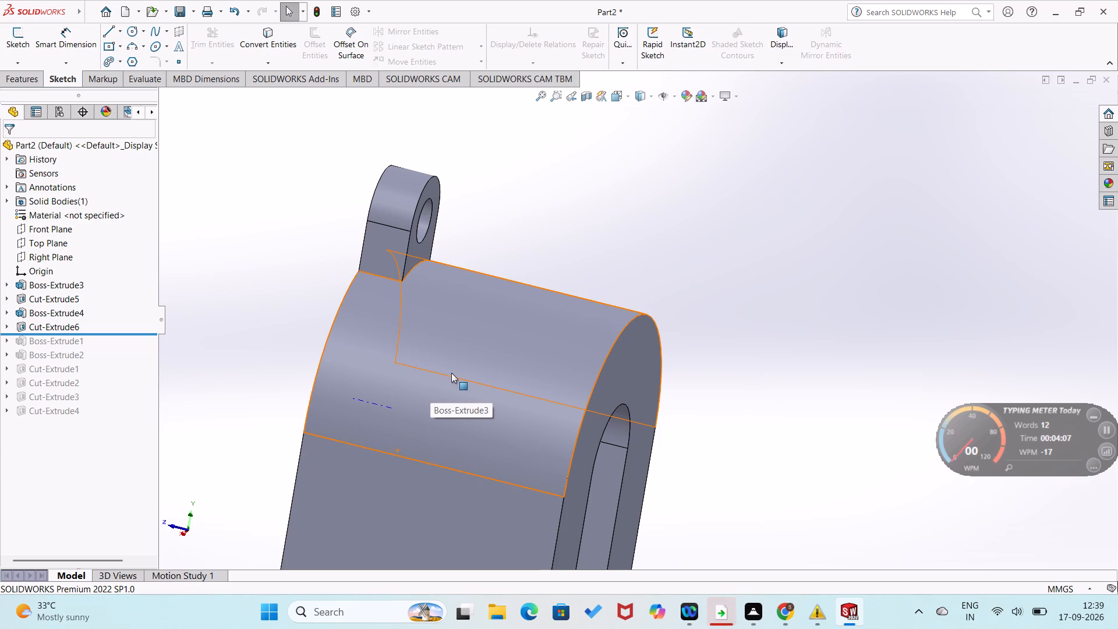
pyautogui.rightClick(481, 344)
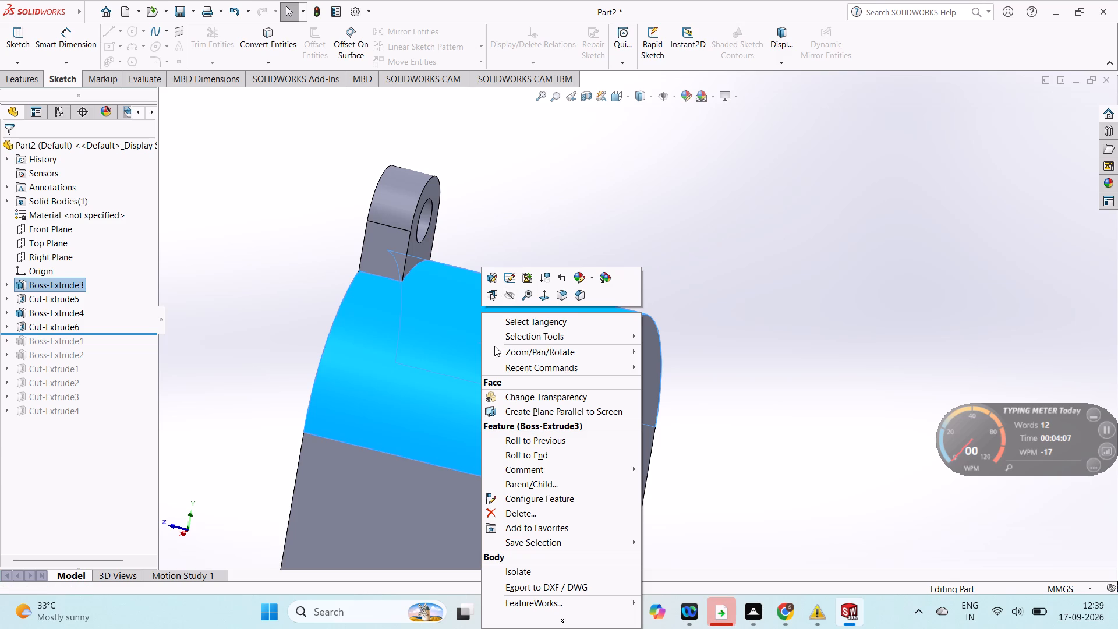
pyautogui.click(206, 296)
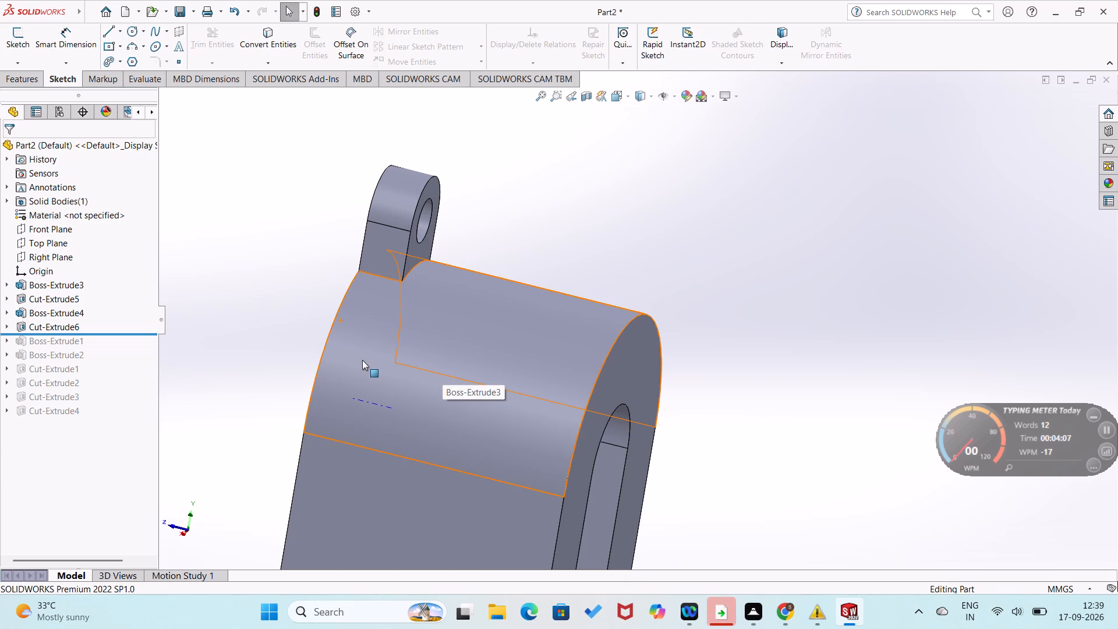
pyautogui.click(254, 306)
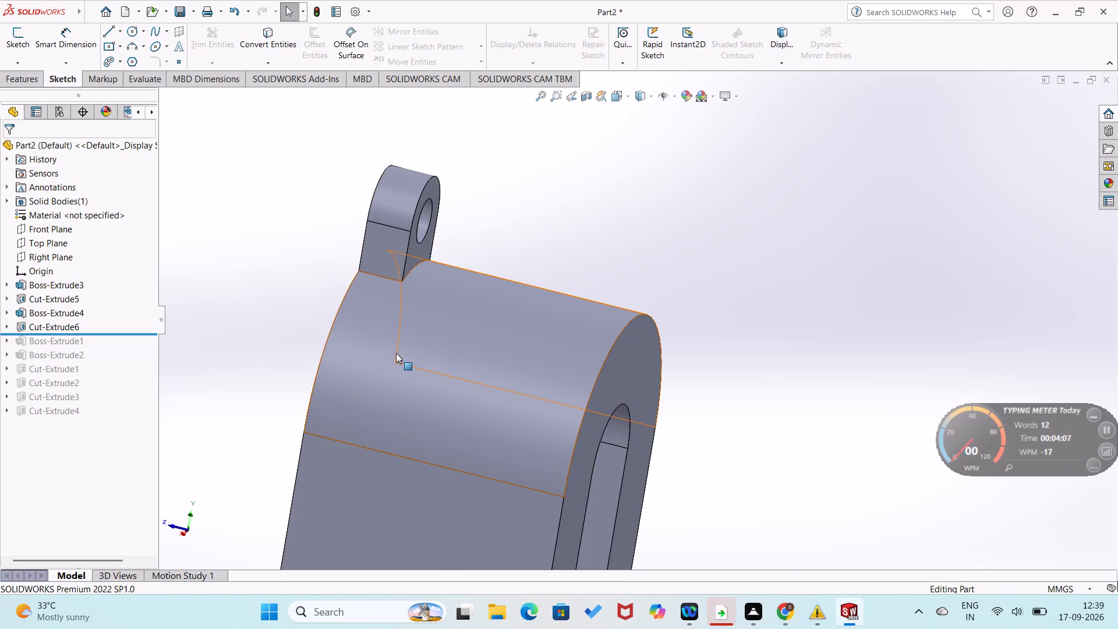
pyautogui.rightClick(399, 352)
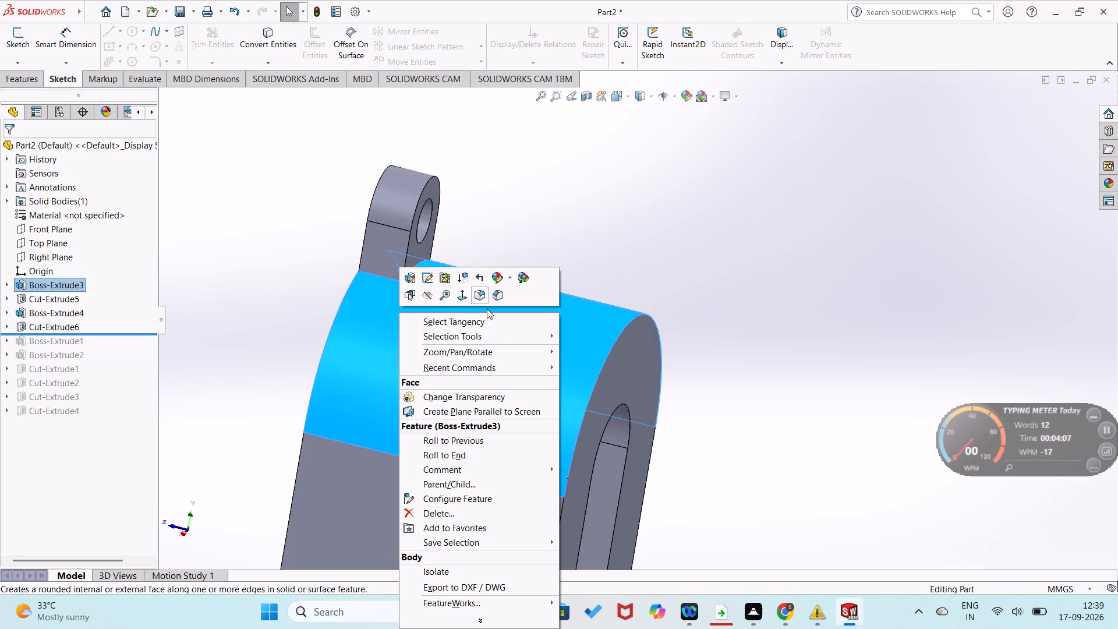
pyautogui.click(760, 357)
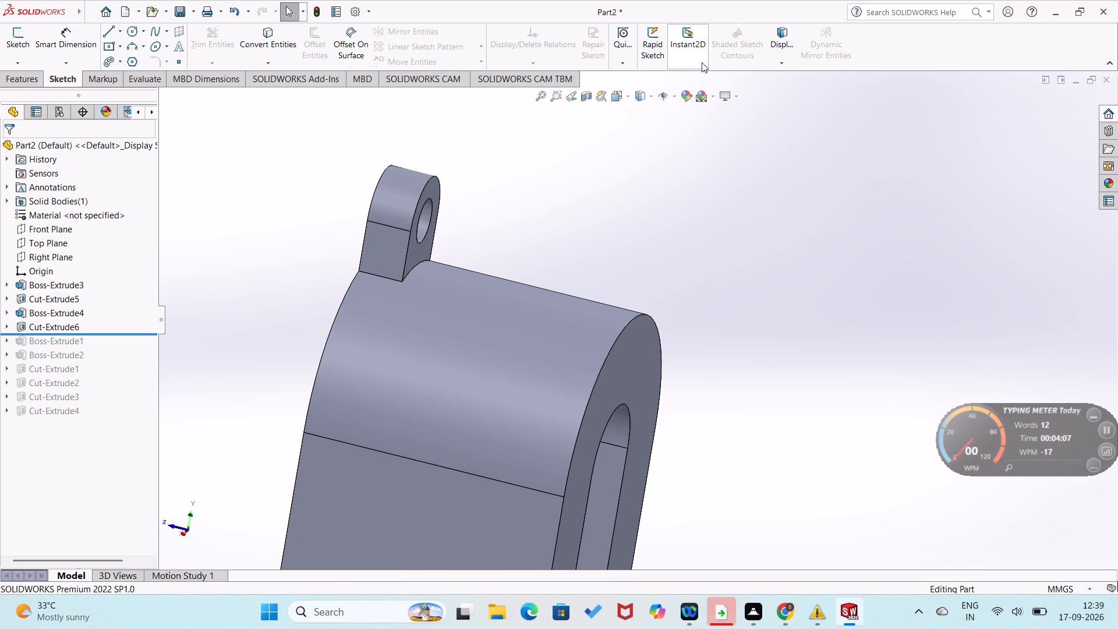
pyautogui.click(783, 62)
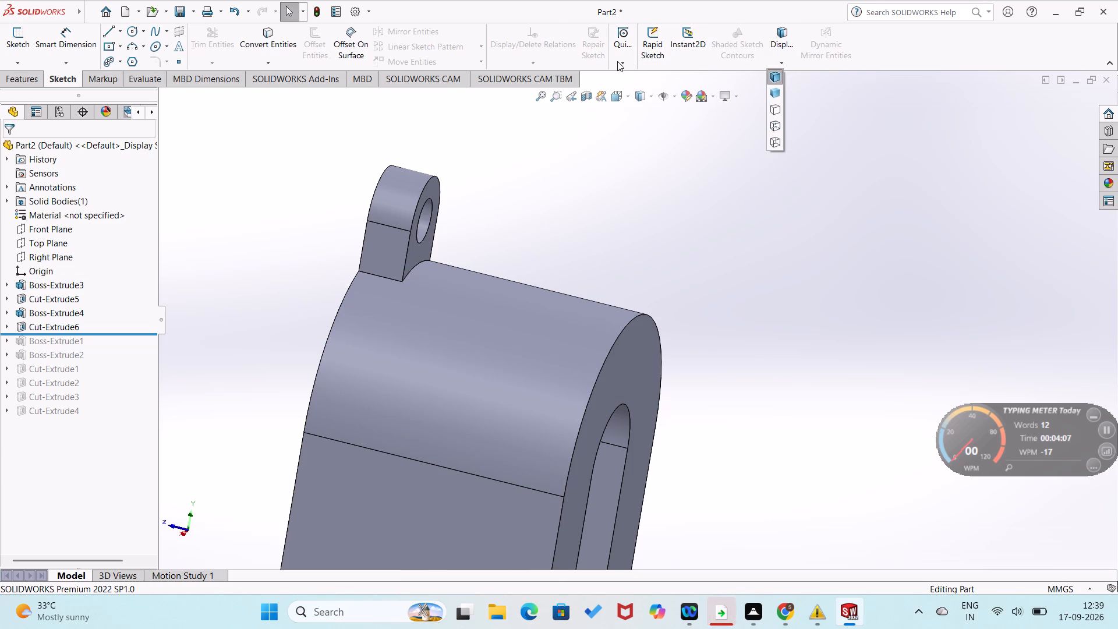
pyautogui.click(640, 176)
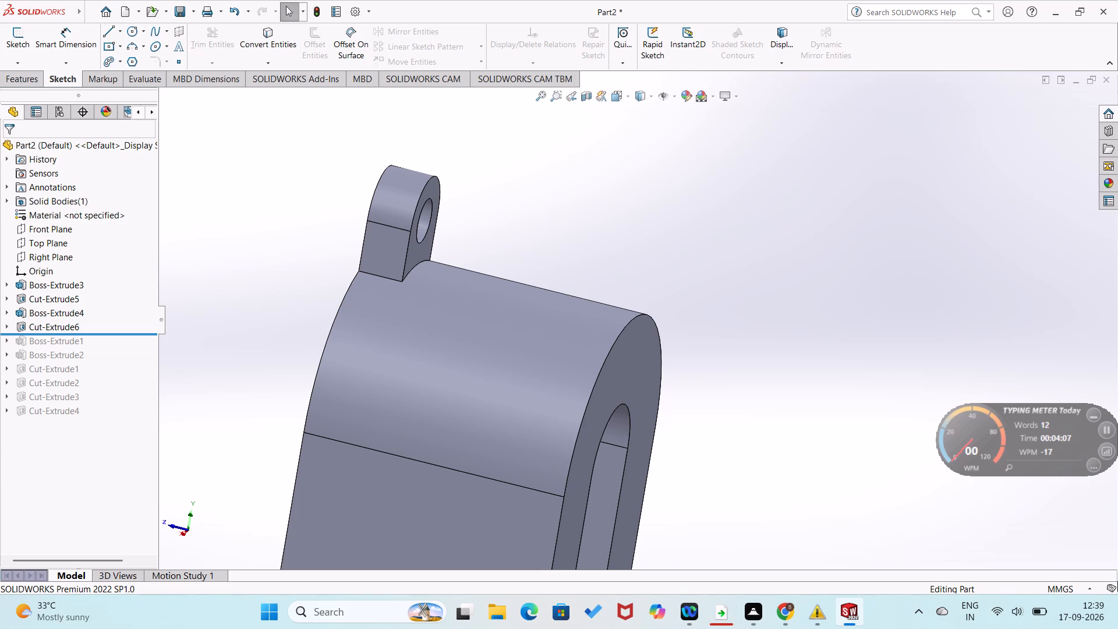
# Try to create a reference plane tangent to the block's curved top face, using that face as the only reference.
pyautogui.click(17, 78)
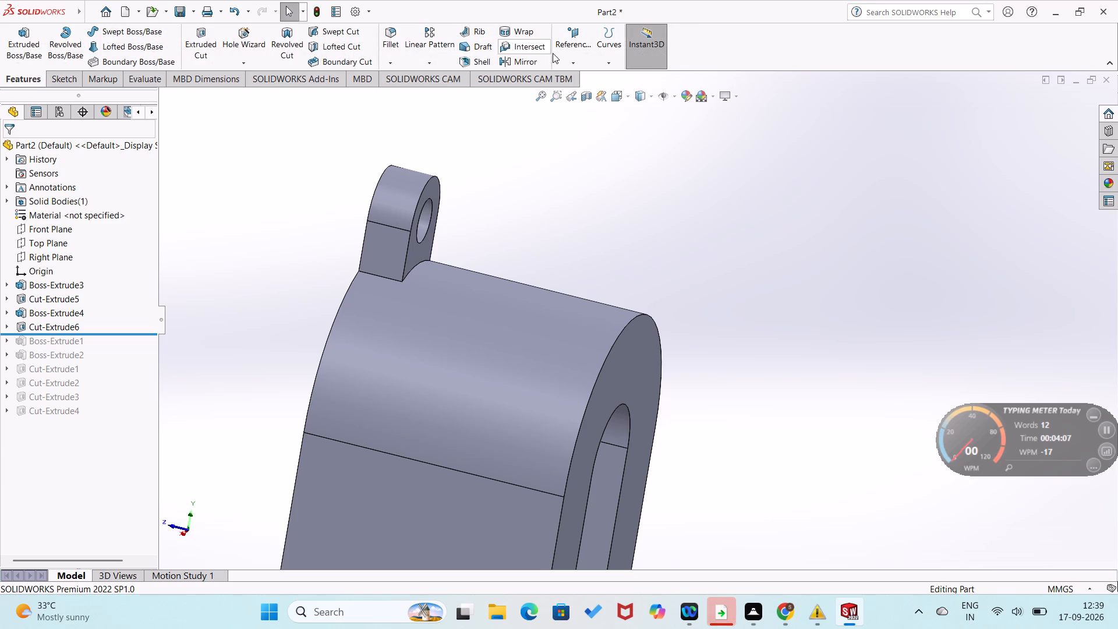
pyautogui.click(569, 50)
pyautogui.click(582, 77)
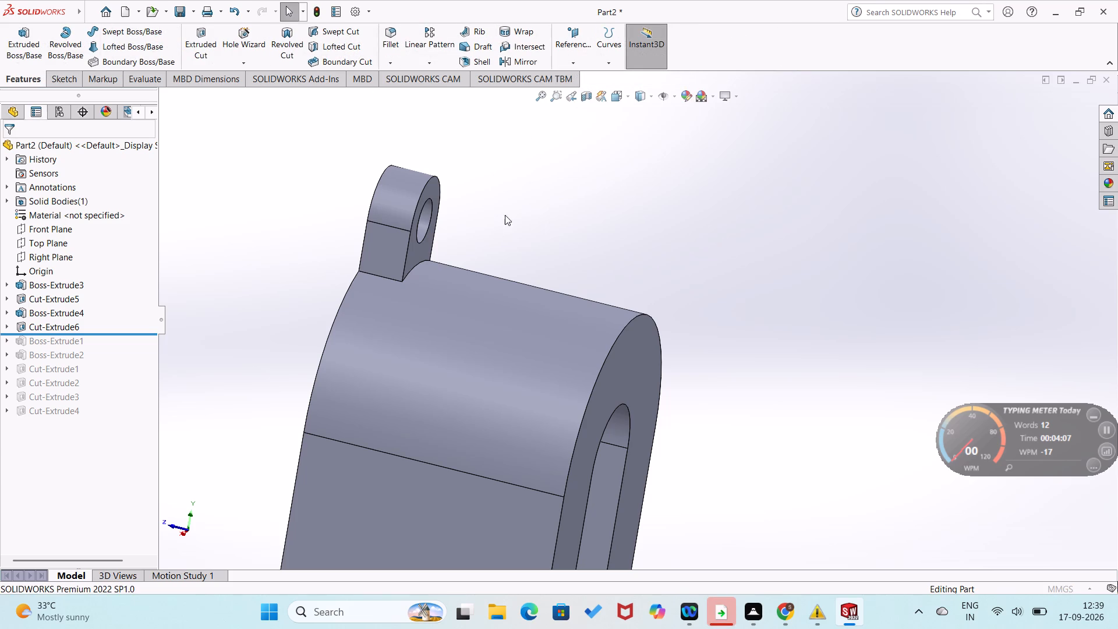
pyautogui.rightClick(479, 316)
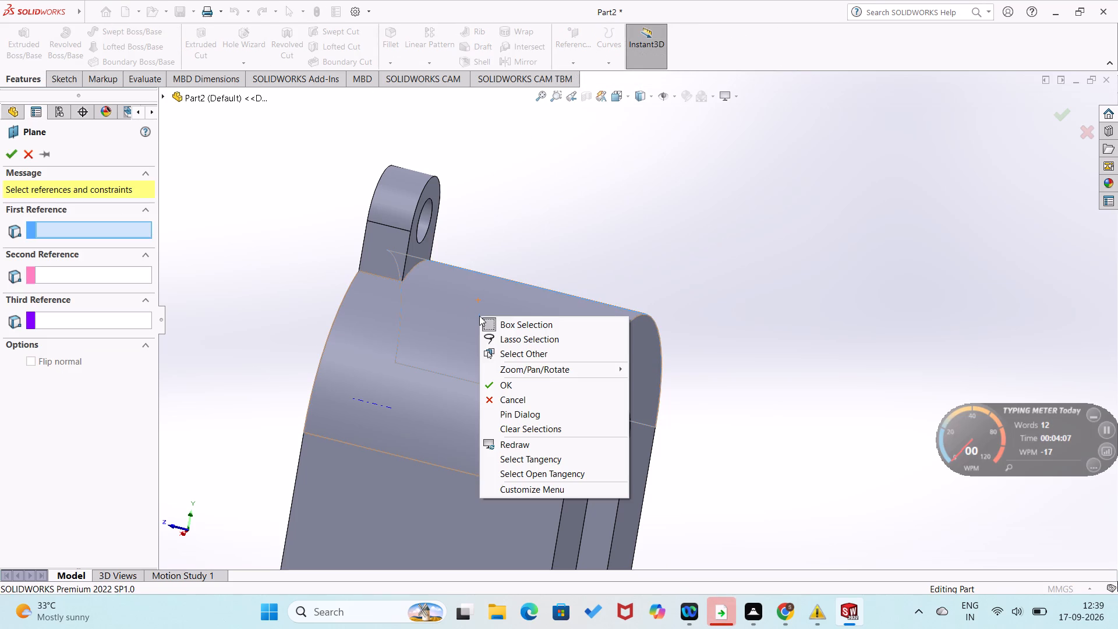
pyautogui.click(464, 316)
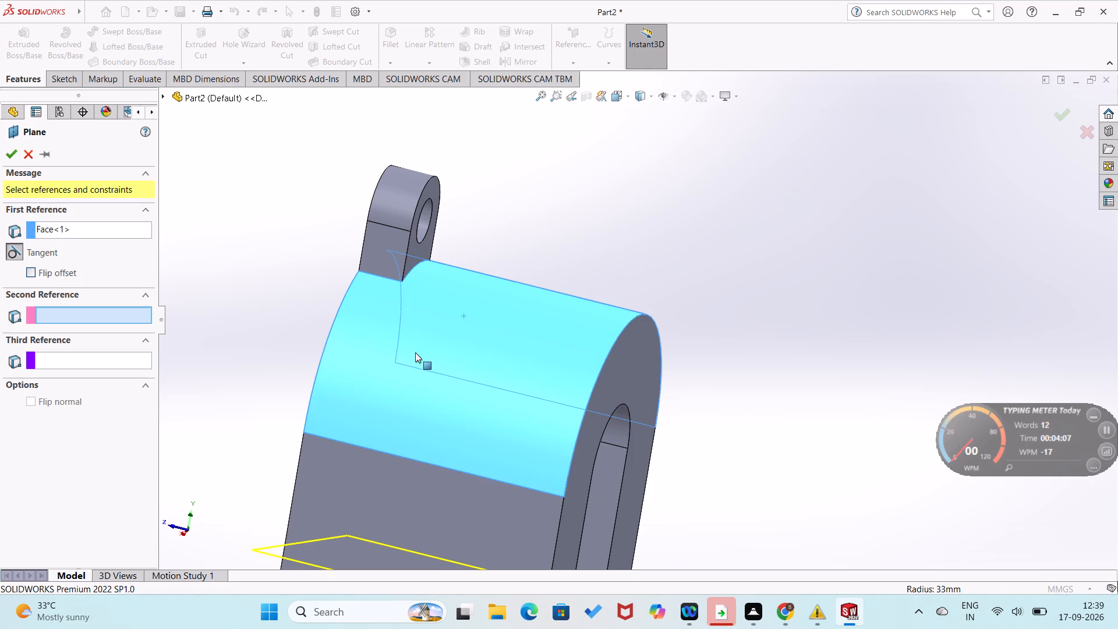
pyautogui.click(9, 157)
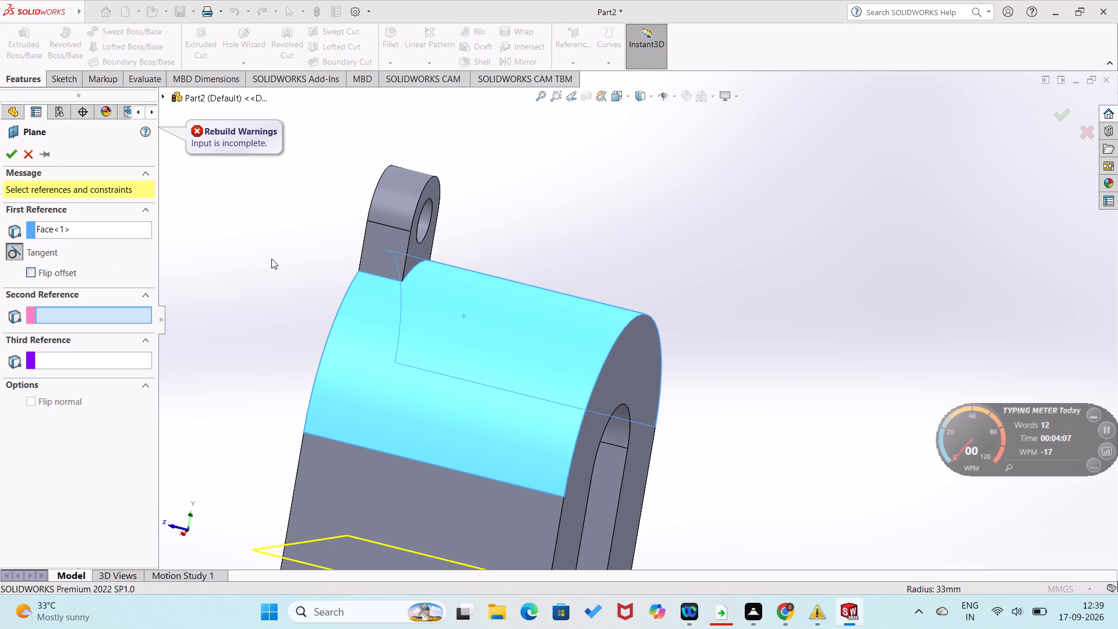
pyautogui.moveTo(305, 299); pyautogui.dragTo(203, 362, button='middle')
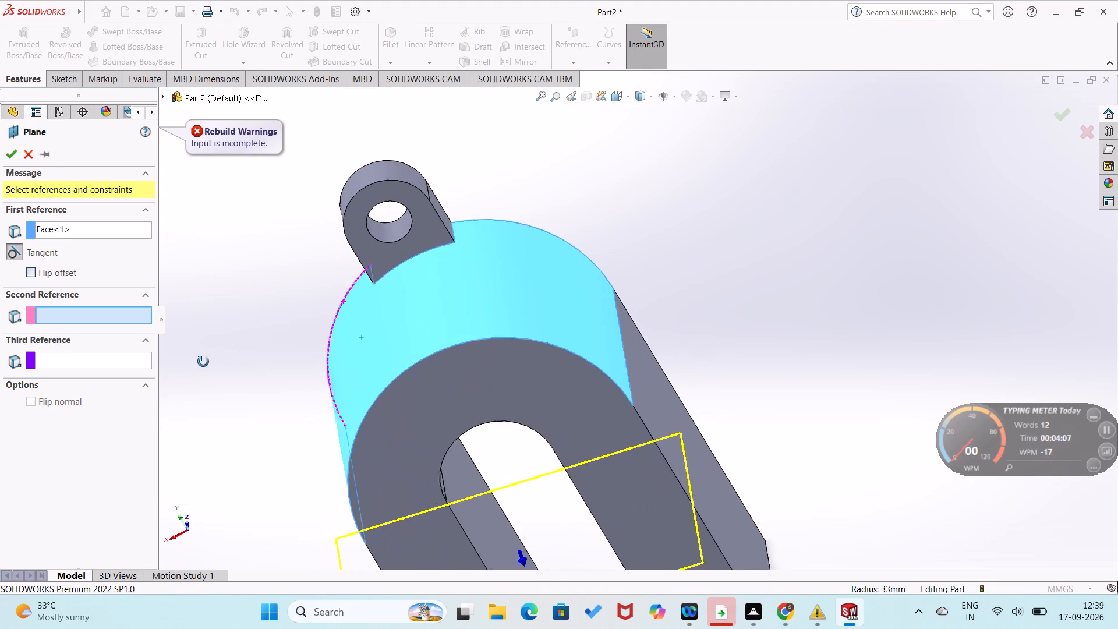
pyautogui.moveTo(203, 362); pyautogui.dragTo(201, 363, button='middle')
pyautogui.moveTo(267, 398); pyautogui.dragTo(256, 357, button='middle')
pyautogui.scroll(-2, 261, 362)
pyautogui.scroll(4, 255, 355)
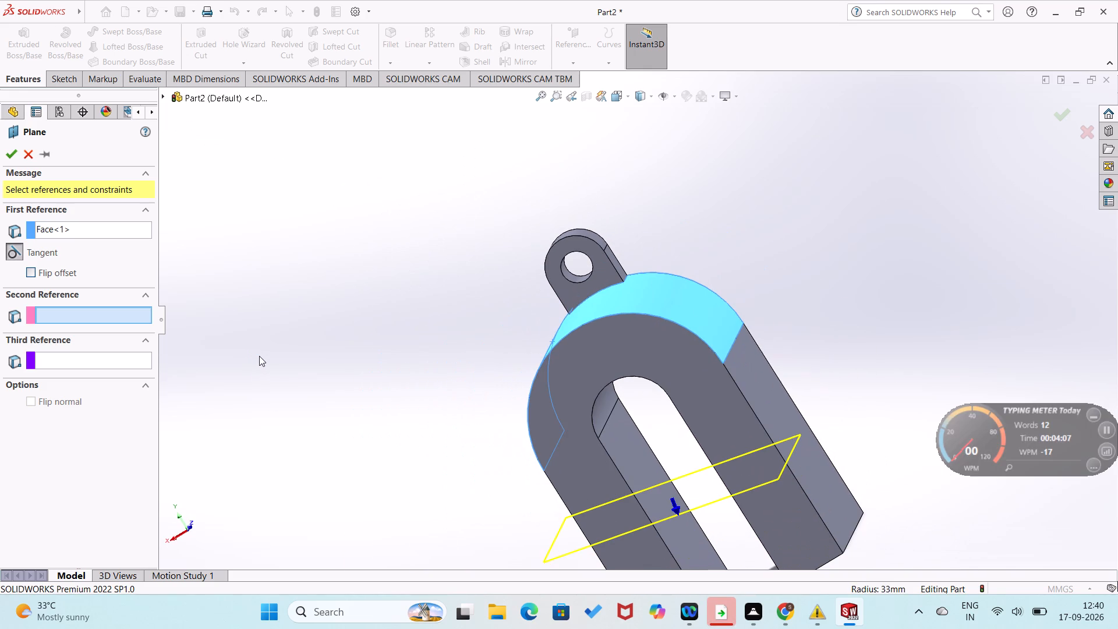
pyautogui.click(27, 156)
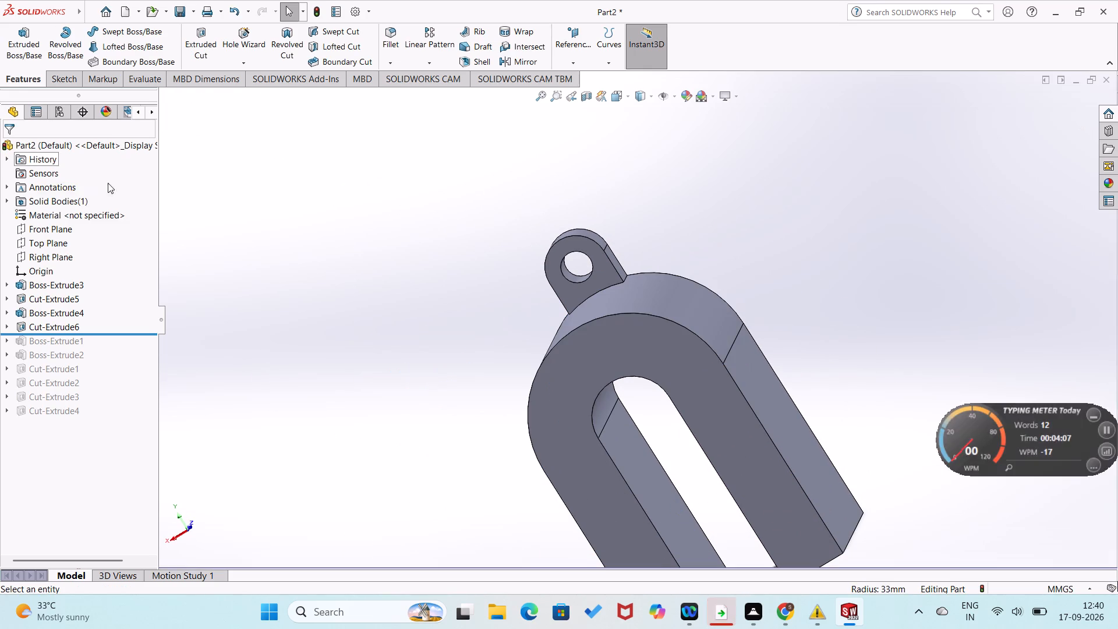
# Start a reference plane offset from the block's front arched face, with the offset flipped into the block.
pyautogui.click(573, 61)
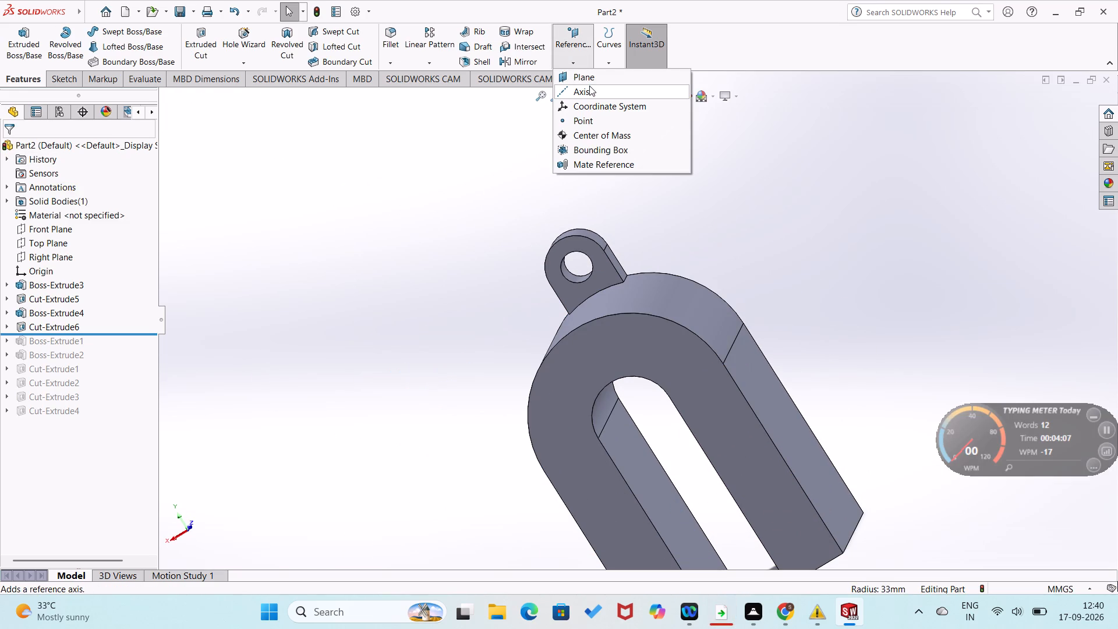
pyautogui.click(594, 79)
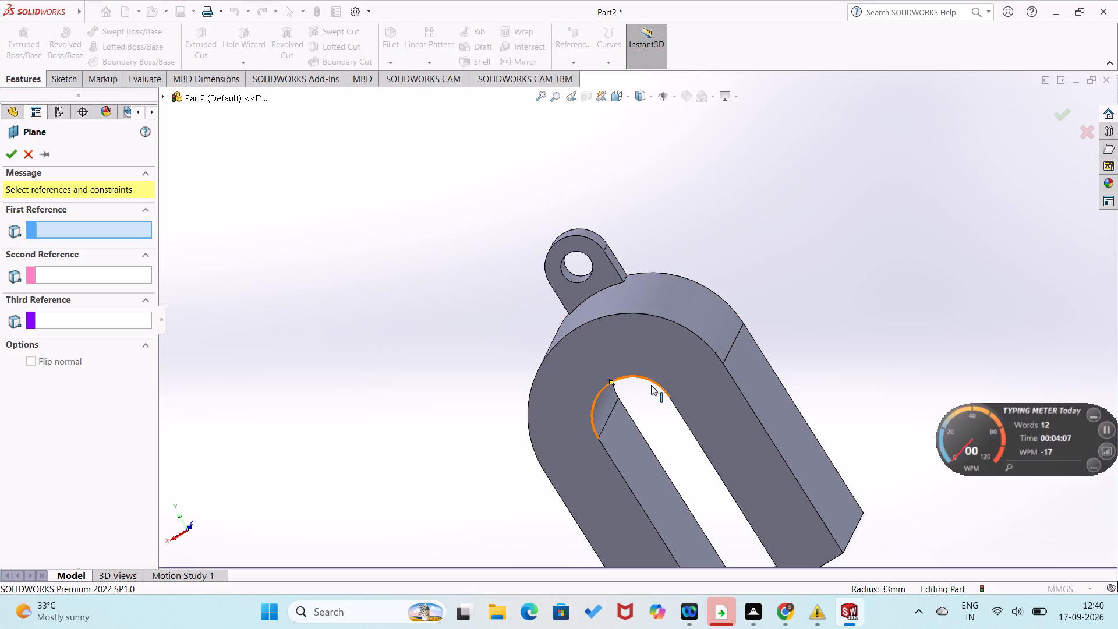
pyautogui.click(676, 363)
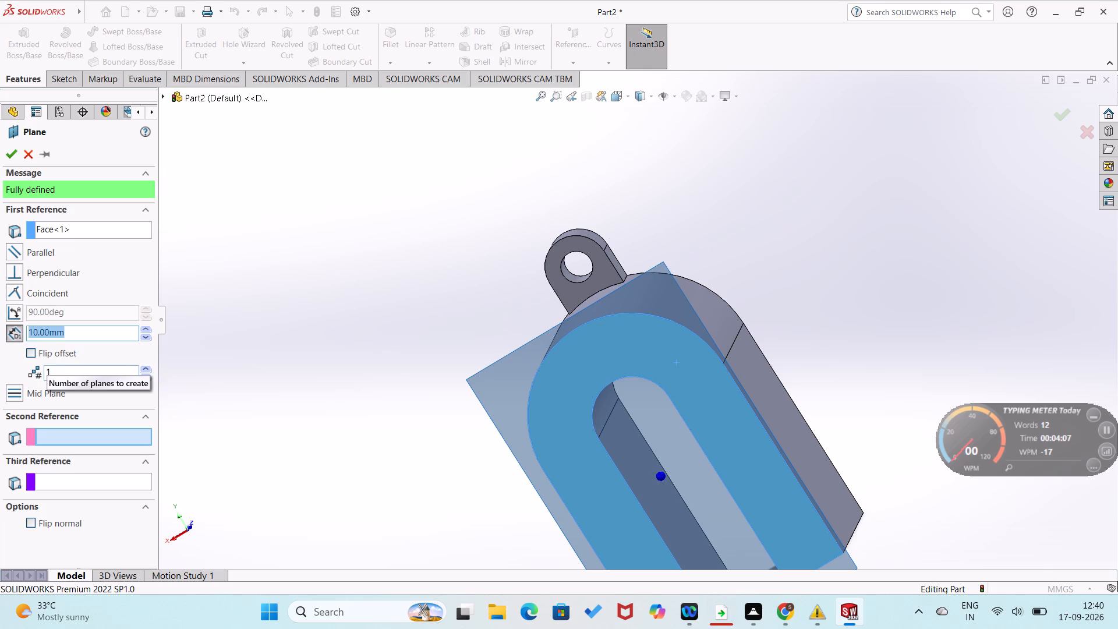
pyautogui.click(30, 351)
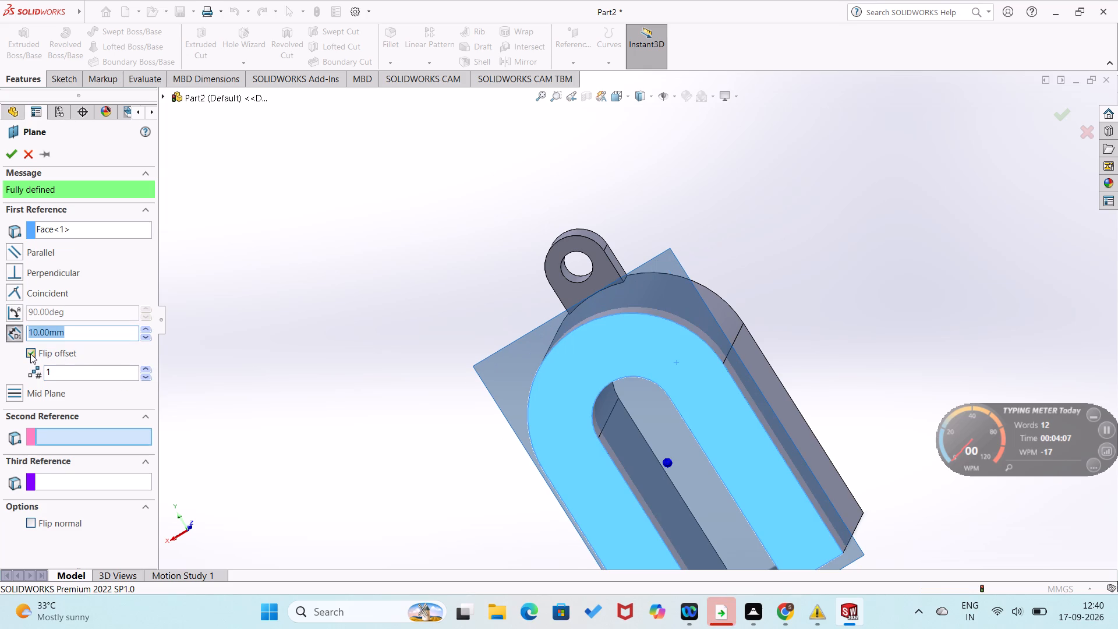
pyautogui.click(30, 354)
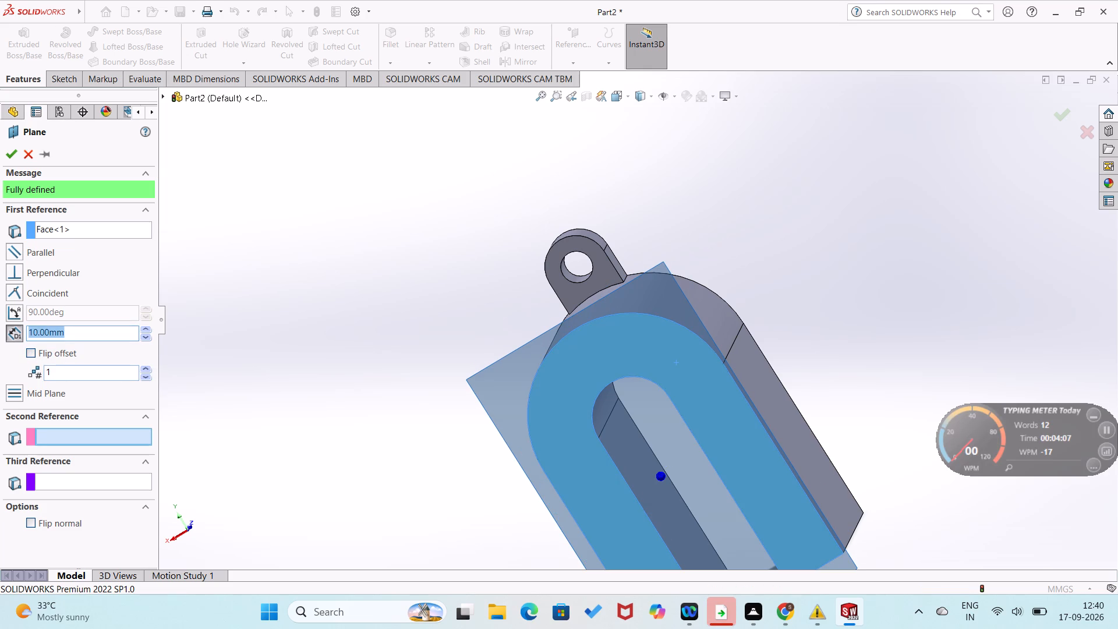
pyautogui.click(33, 358)
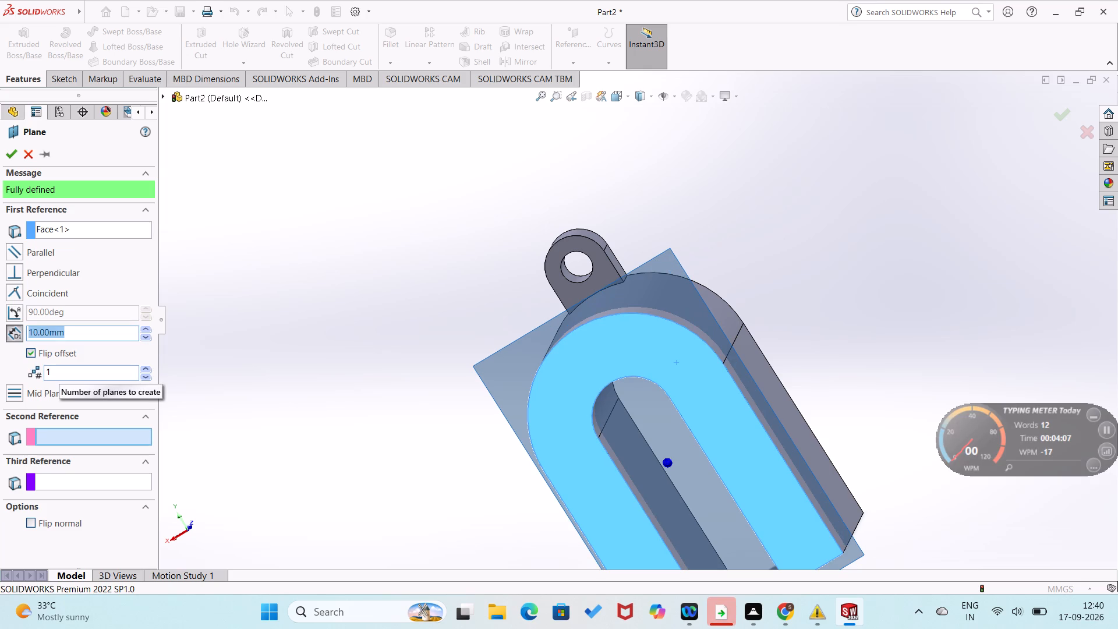
pyautogui.moveTo(111, 378); pyautogui.dragTo(20, 416, button='middle')
pyautogui.moveTo(420, 301); pyautogui.dragTo(369, 337, button='middle')
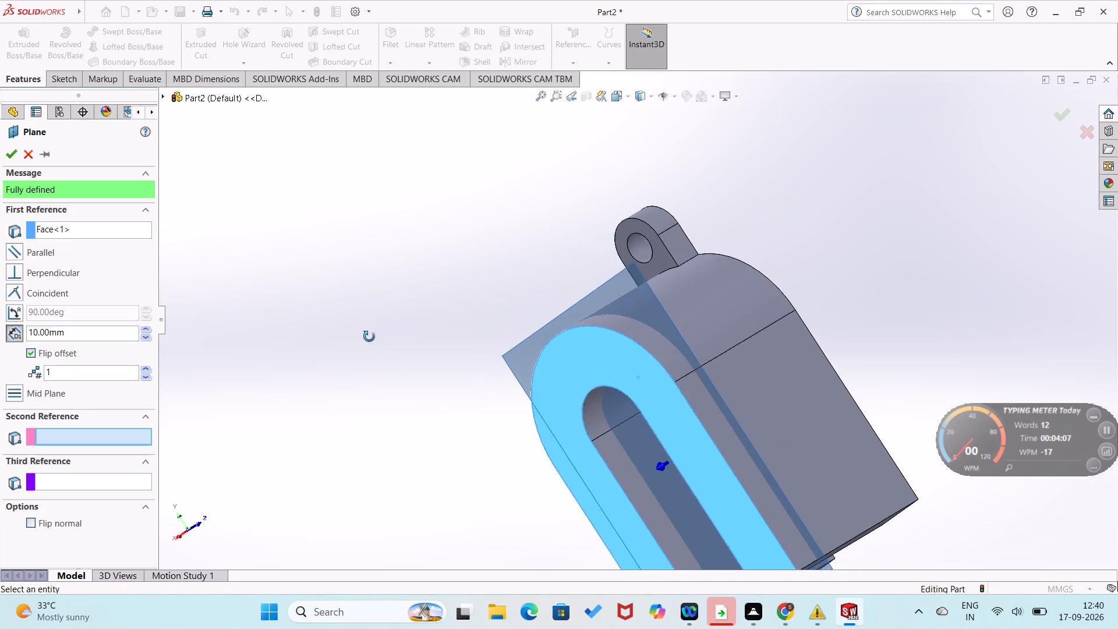
pyautogui.moveTo(369, 337); pyautogui.dragTo(316, 367, button='middle')
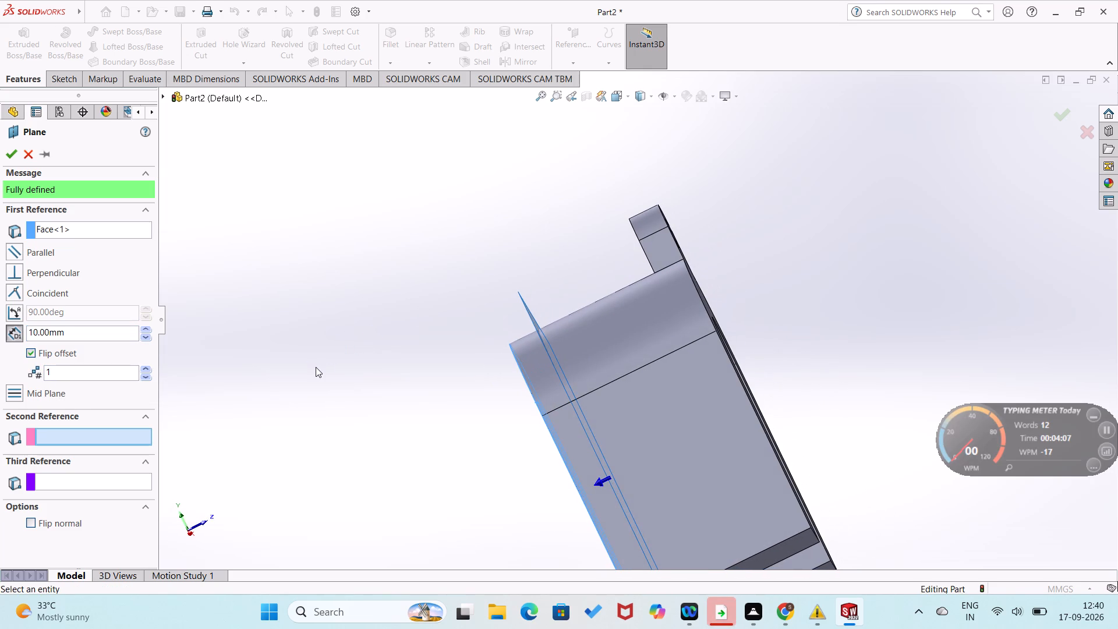
# Set the reference plane's offset distance from the front face to 22 mm.
pyautogui.click(136, 369)
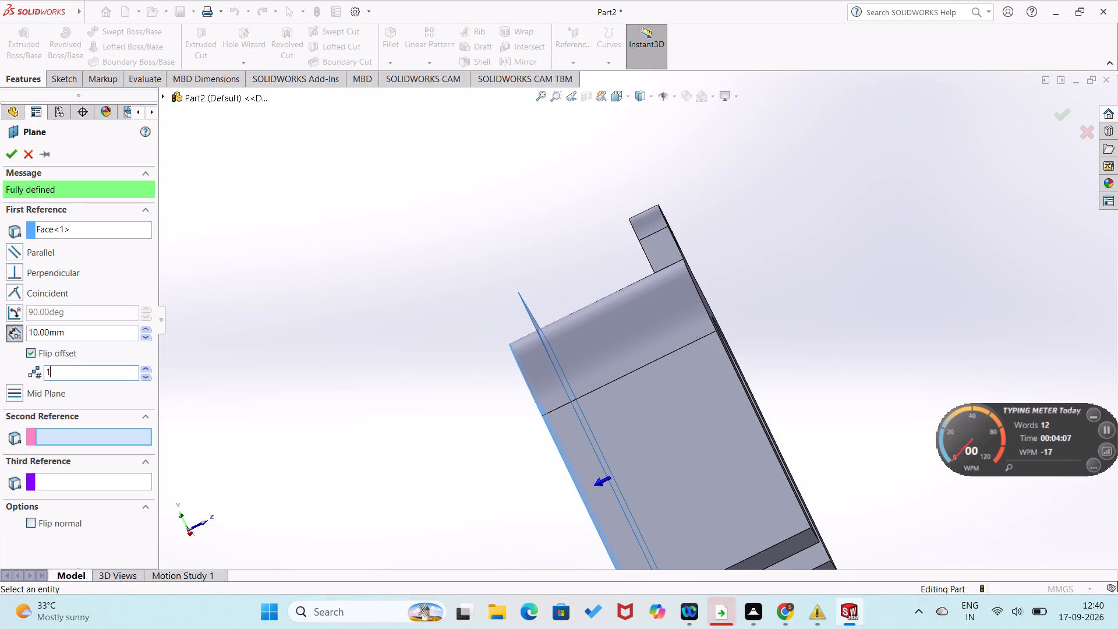
pyautogui.press('BackSpace')
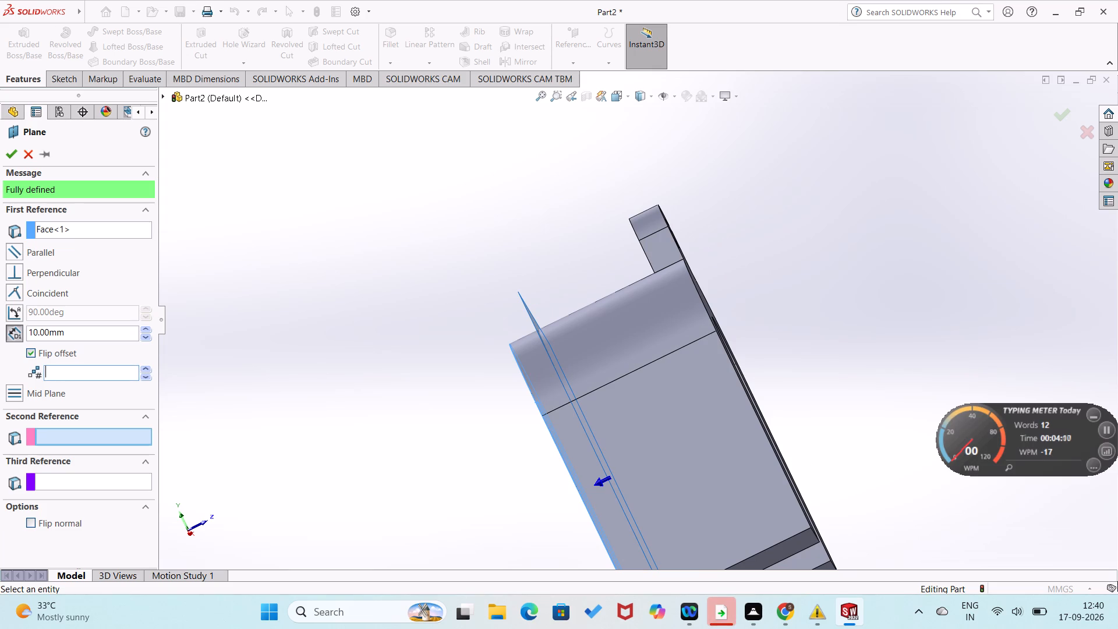
pyautogui.click(121, 339)
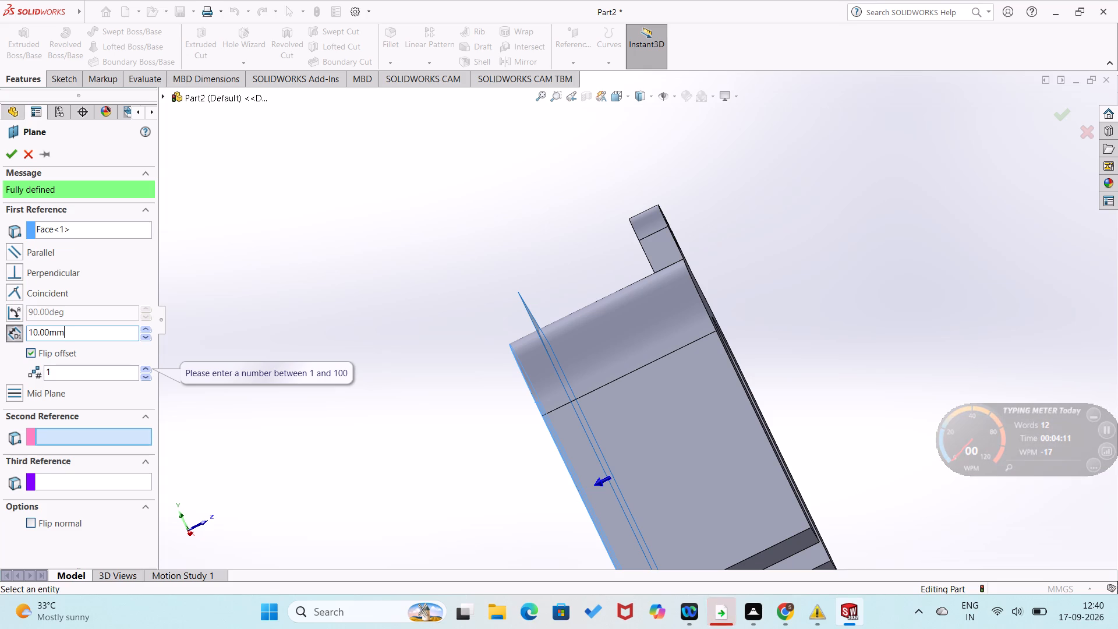
pyautogui.press('BackSpace')
pyautogui.press('BackSpace')
pyautogui.press('BackSpace')
pyautogui.press('BackSpace')
pyautogui.press('BackSpace')
pyautogui.press('BackSpace')
pyautogui.press('BackSpace')
pyautogui.press('BackSpace')
pyautogui.press('BackSpace')
pyautogui.press('BackSpace')
pyautogui.press('BackSpace')
pyautogui.press('BackSpace')
pyautogui.press('BackSpace')
pyautogui.press('BackSpace')
pyautogui.write('22')
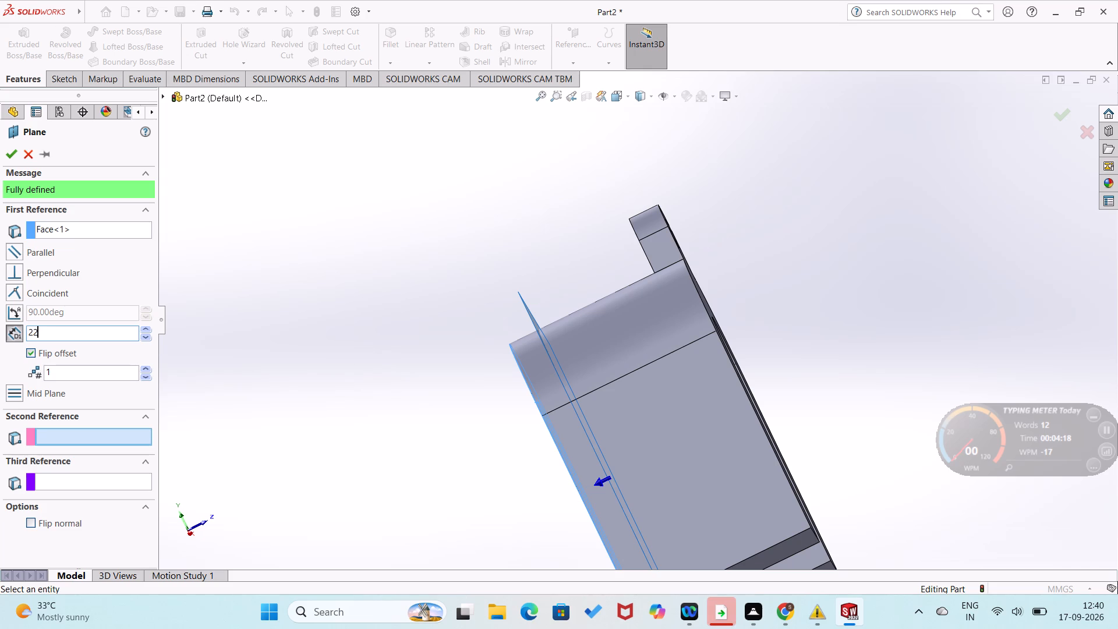
pyautogui.press('Return')
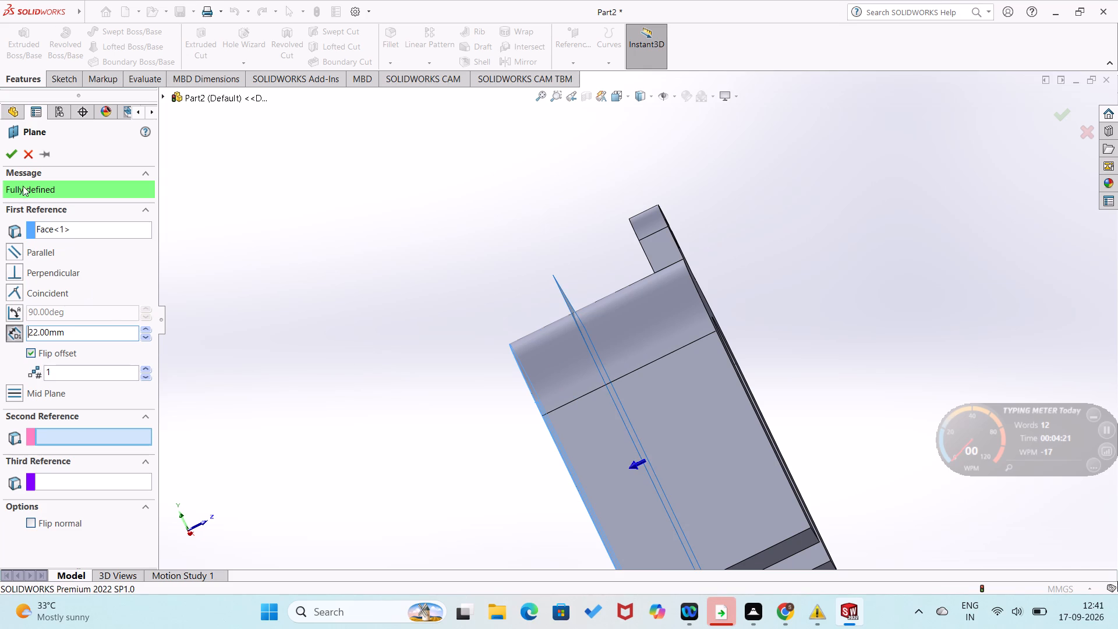
# Set the number of planes to 1 and create the offset reference plane.
pyautogui.click(7, 153)
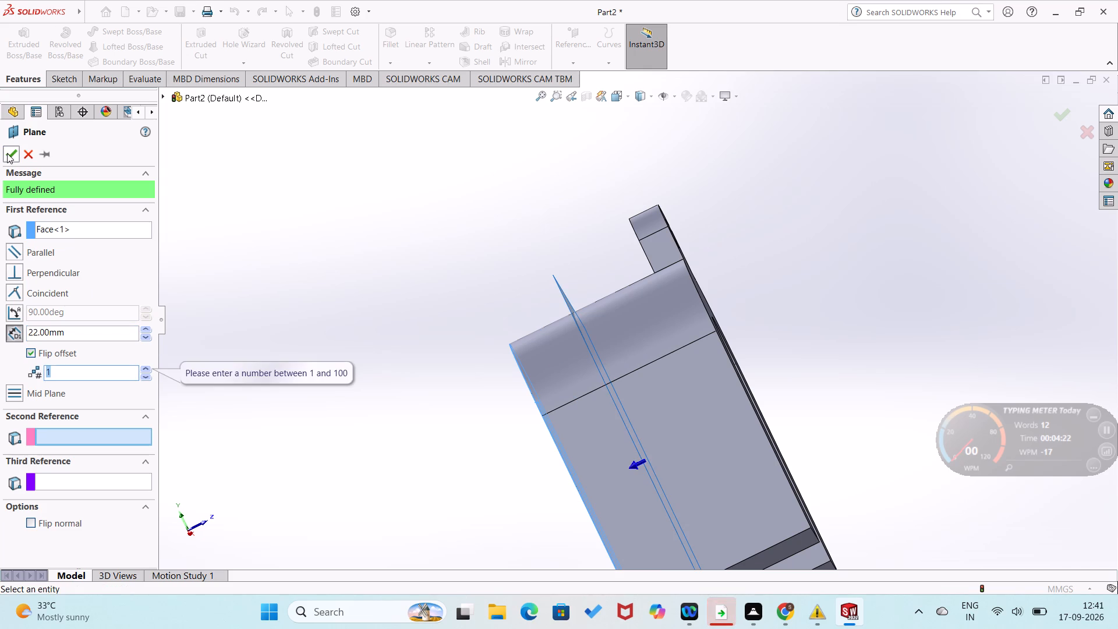
pyautogui.click(7, 153)
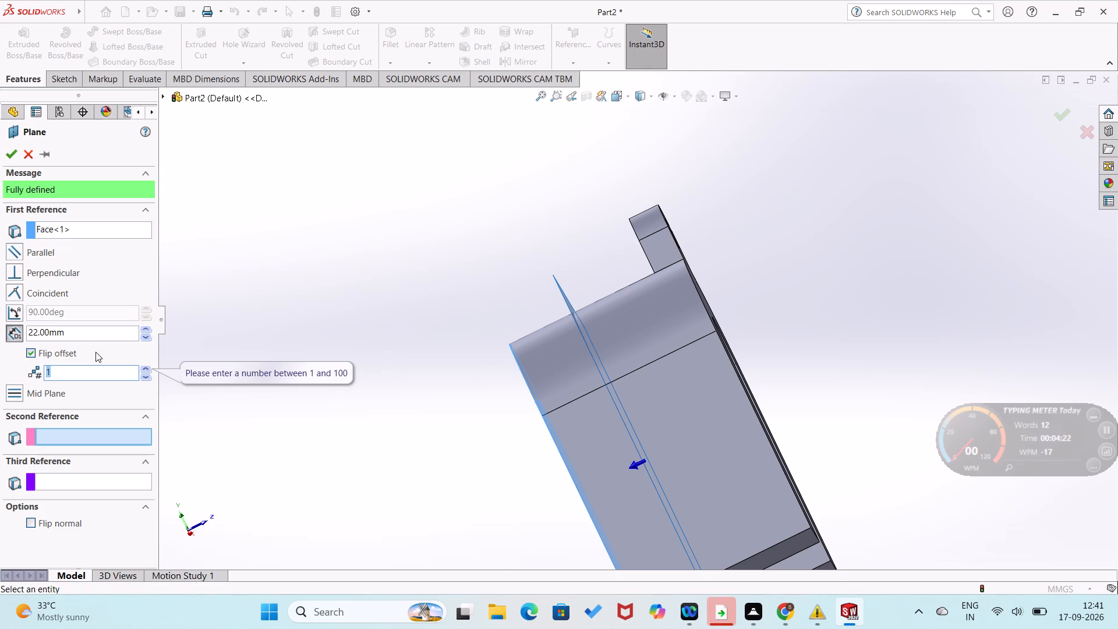
pyautogui.click(87, 365)
pyautogui.click(85, 374)
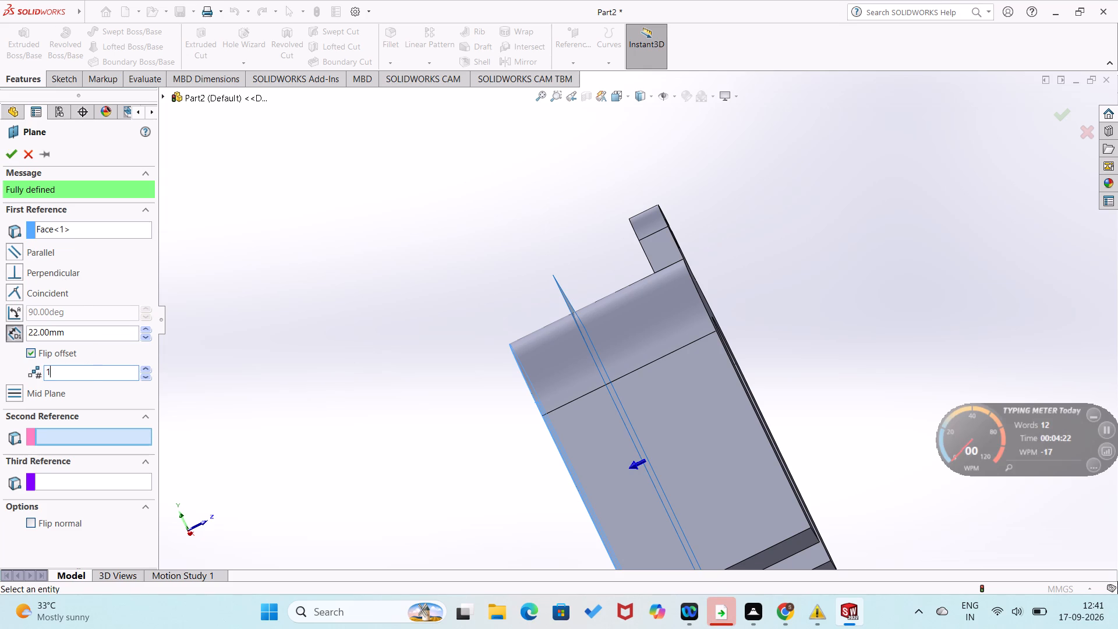
pyautogui.click(5, 159)
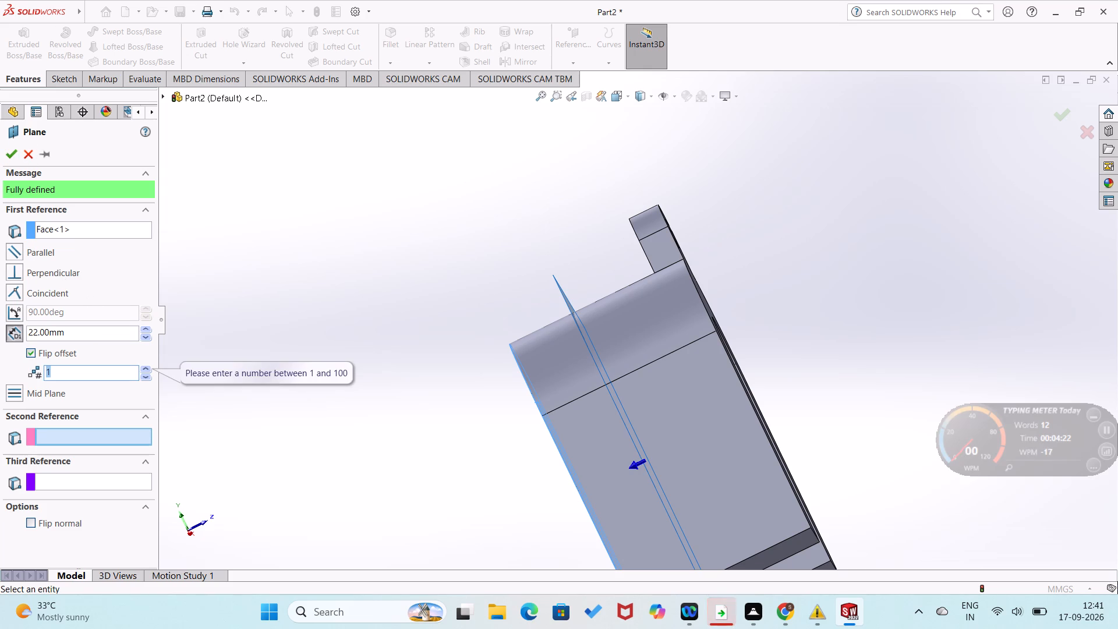
pyautogui.click(115, 374)
pyautogui.press('BackSpace')
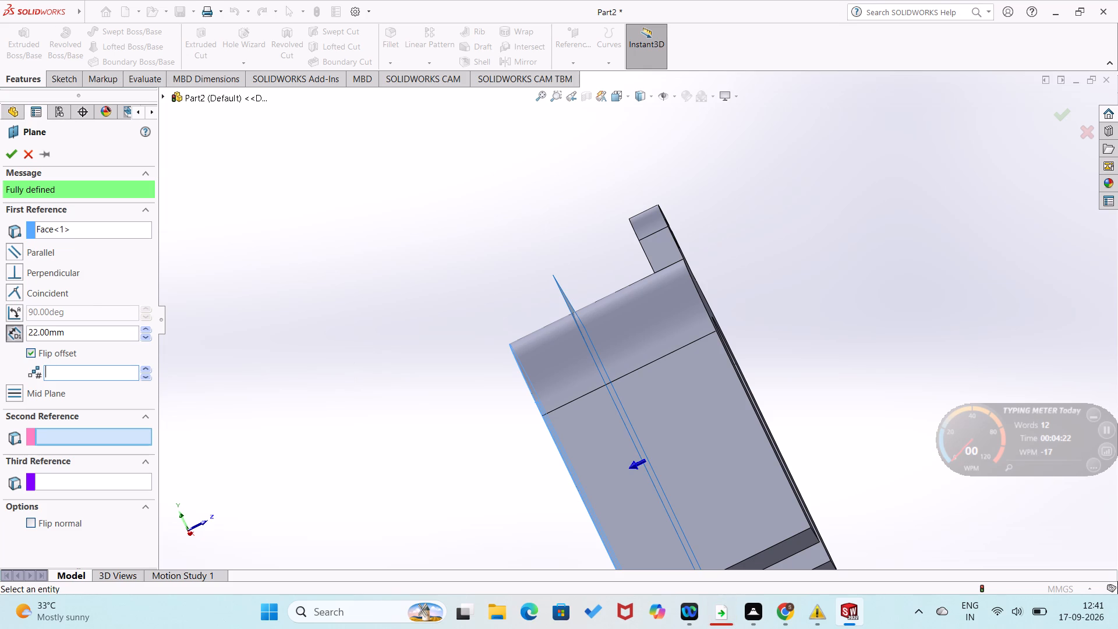
pyautogui.press('1')
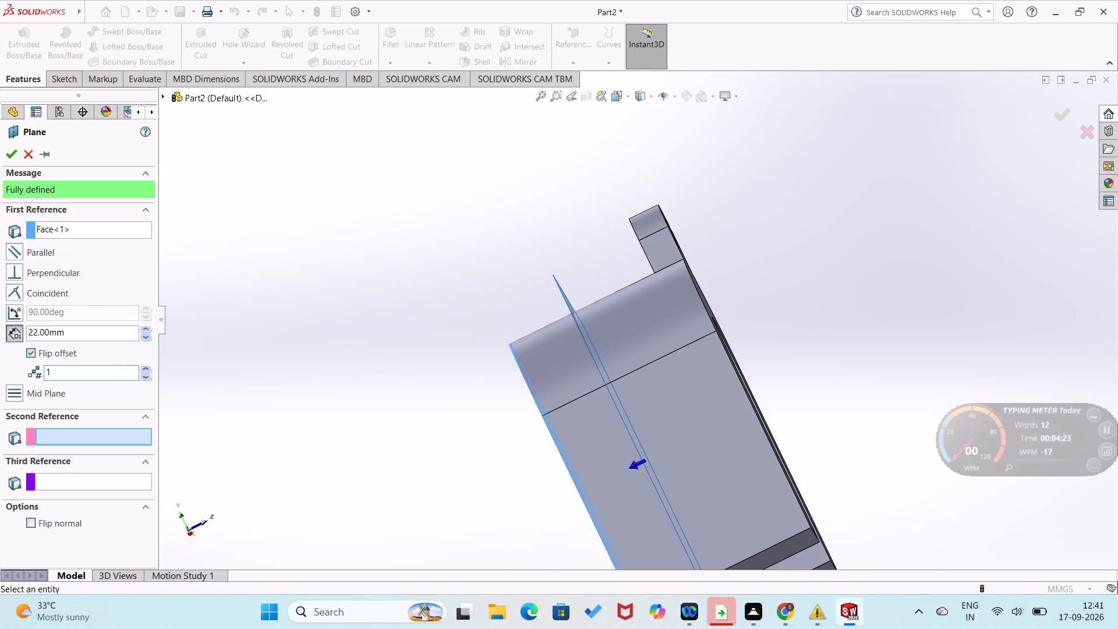
pyautogui.click(12, 153)
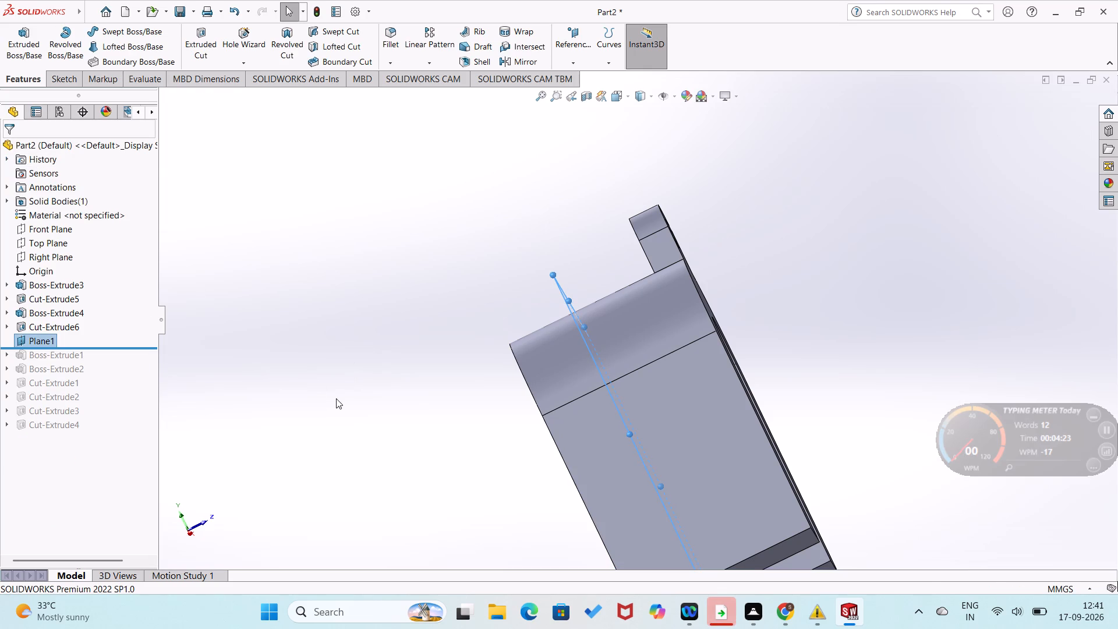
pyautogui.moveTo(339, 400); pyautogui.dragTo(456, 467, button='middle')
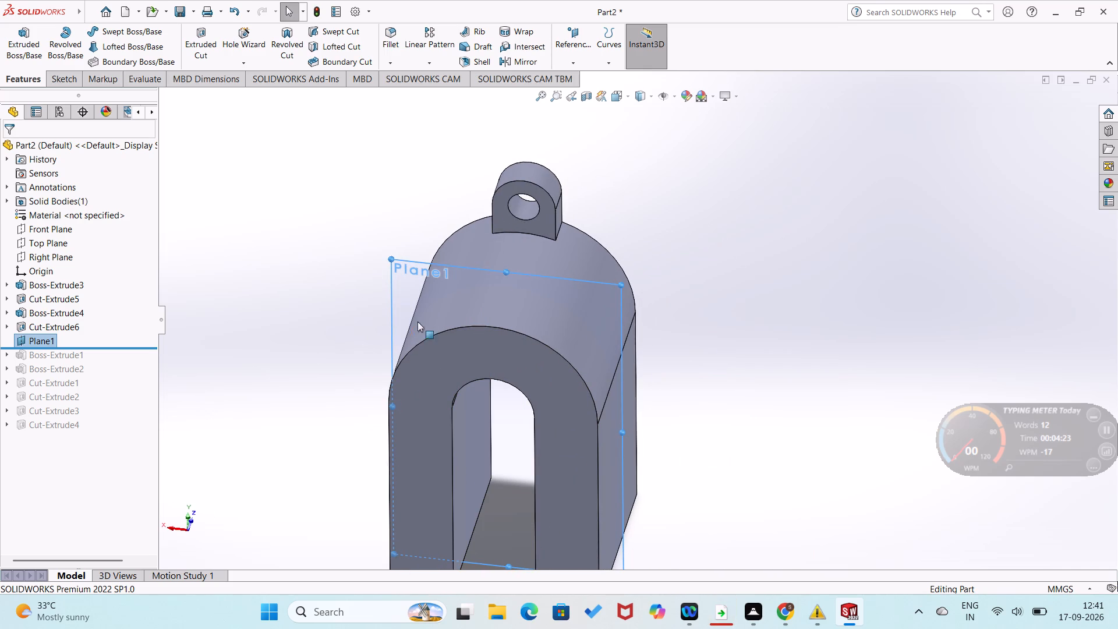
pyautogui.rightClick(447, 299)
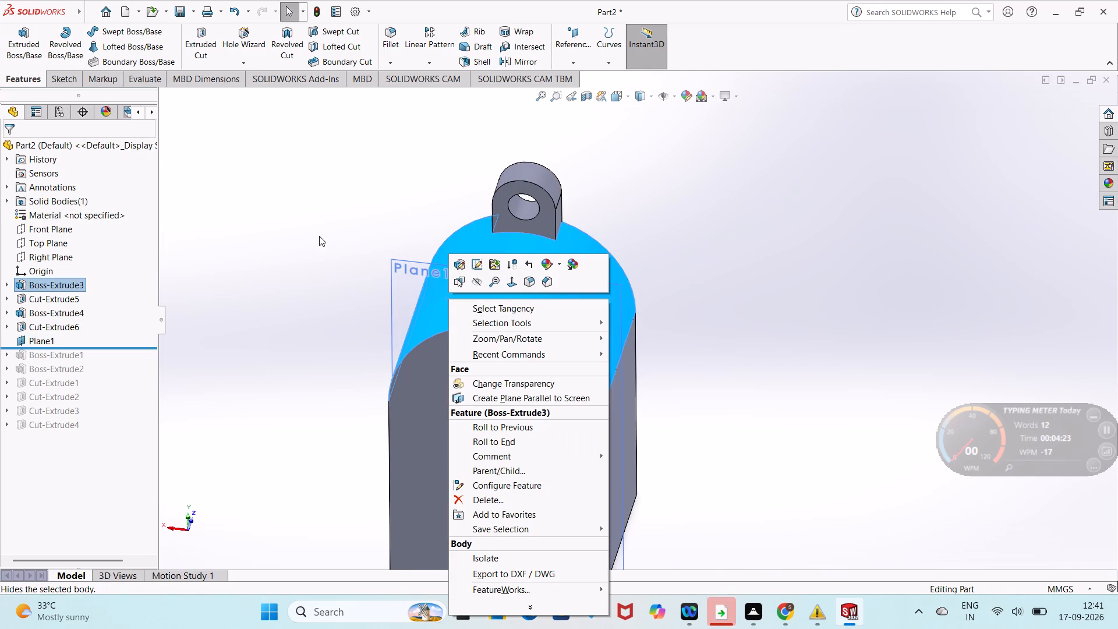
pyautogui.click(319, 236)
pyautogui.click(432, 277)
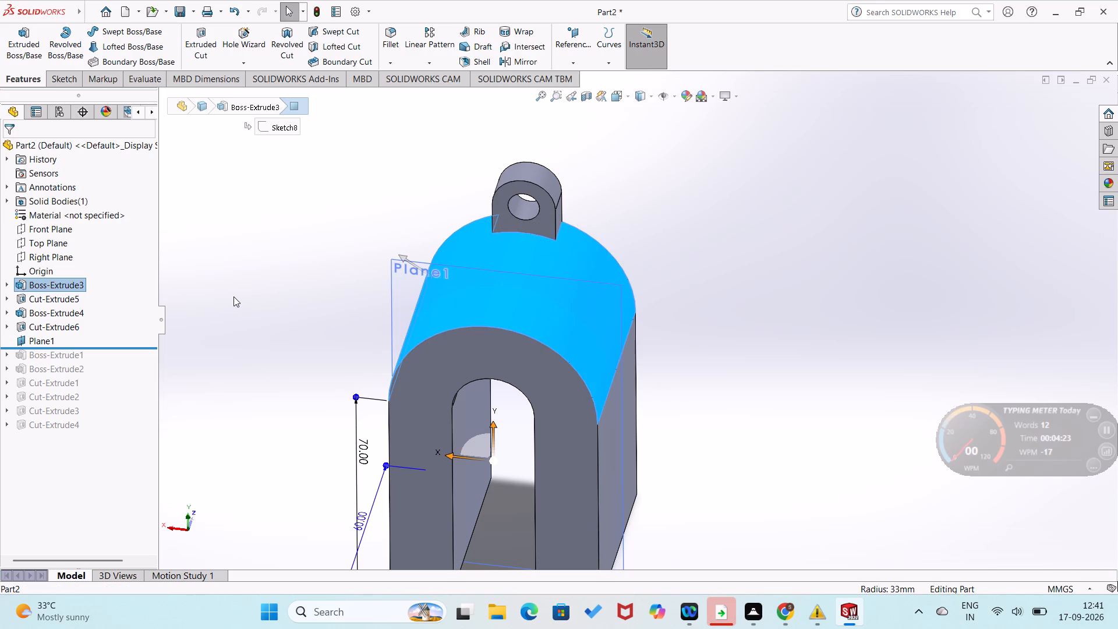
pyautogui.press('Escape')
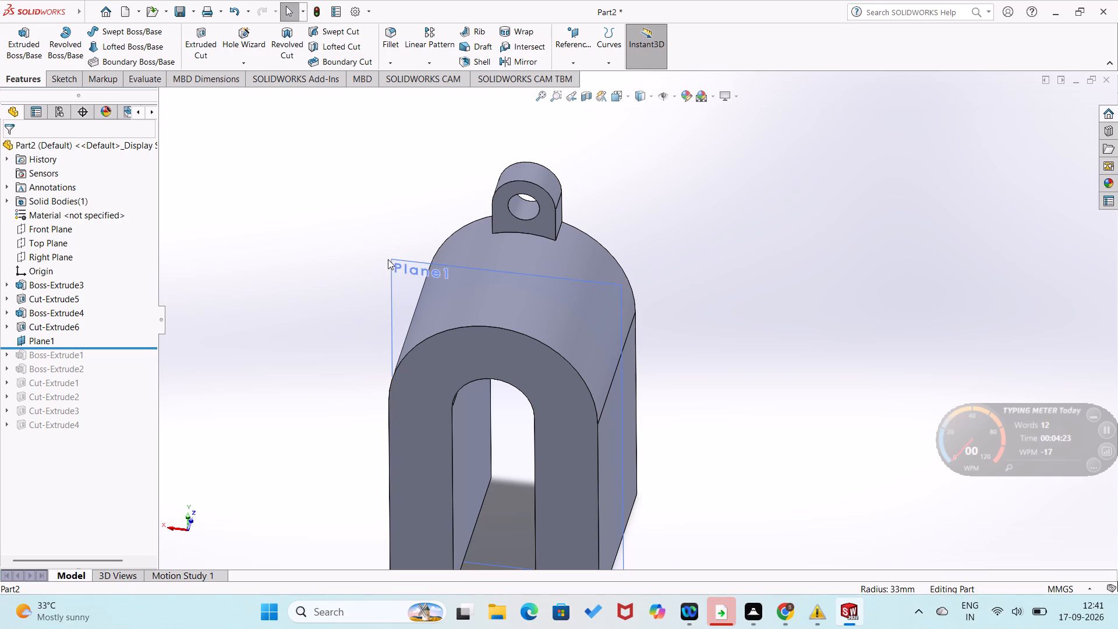
# On the offset plane, sketch a closed profile at the block's crown: about 3 mm sides, 29 mm base and semicircular top of about 14.5 mm radius.
pyautogui.click(395, 262)
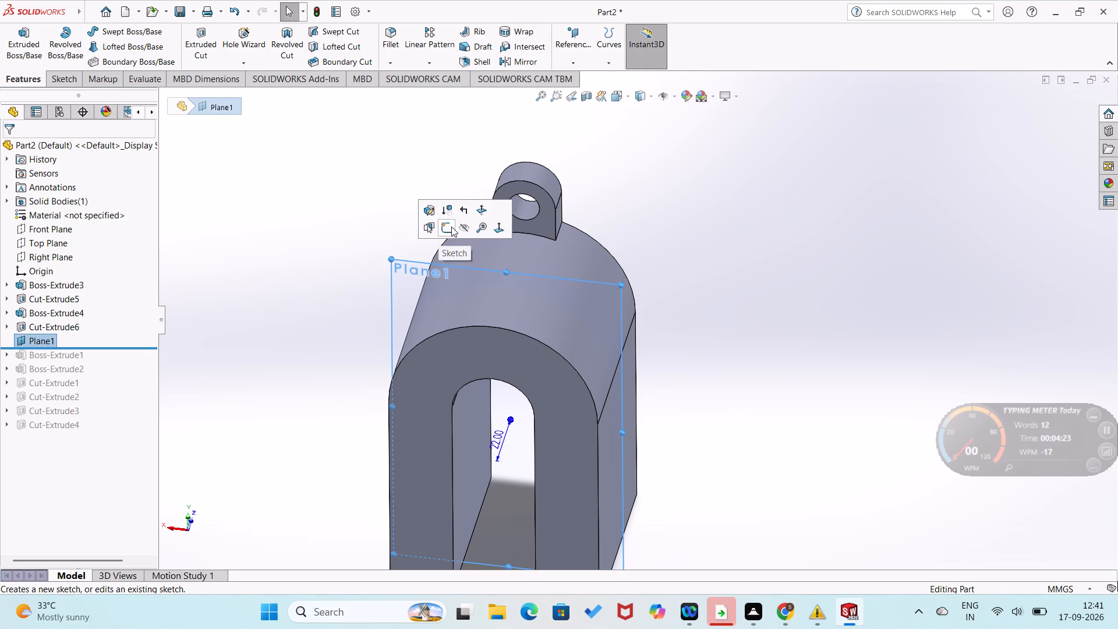
pyautogui.click(451, 227)
pyautogui.click(415, 250)
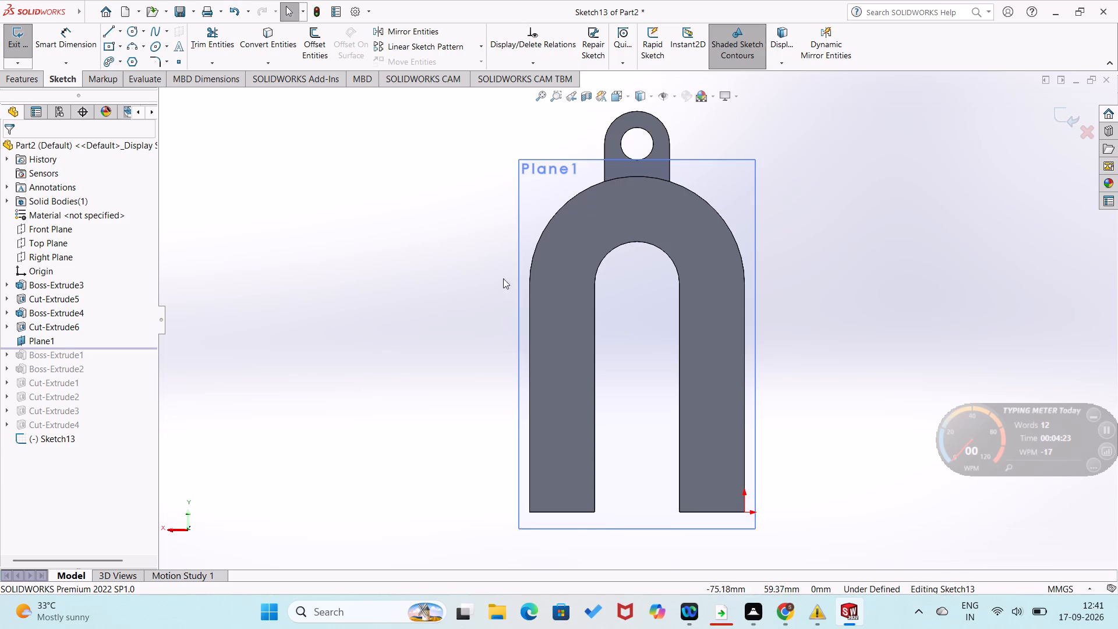
pyautogui.scroll(-1, 521, 246)
pyautogui.scroll(-4, 561, 221)
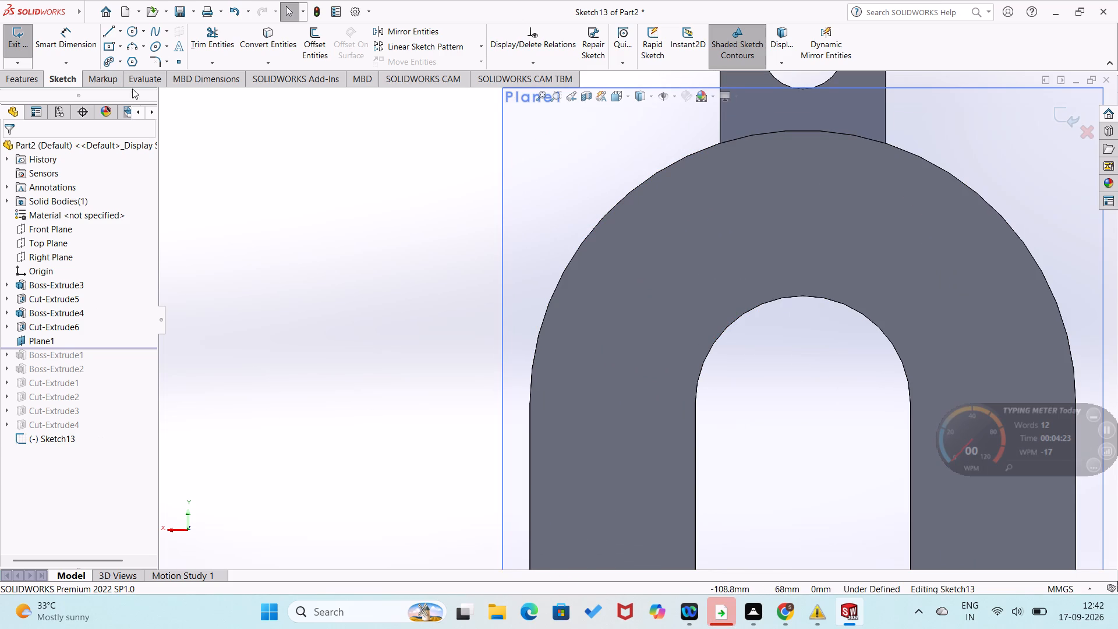
pyautogui.click(102, 26)
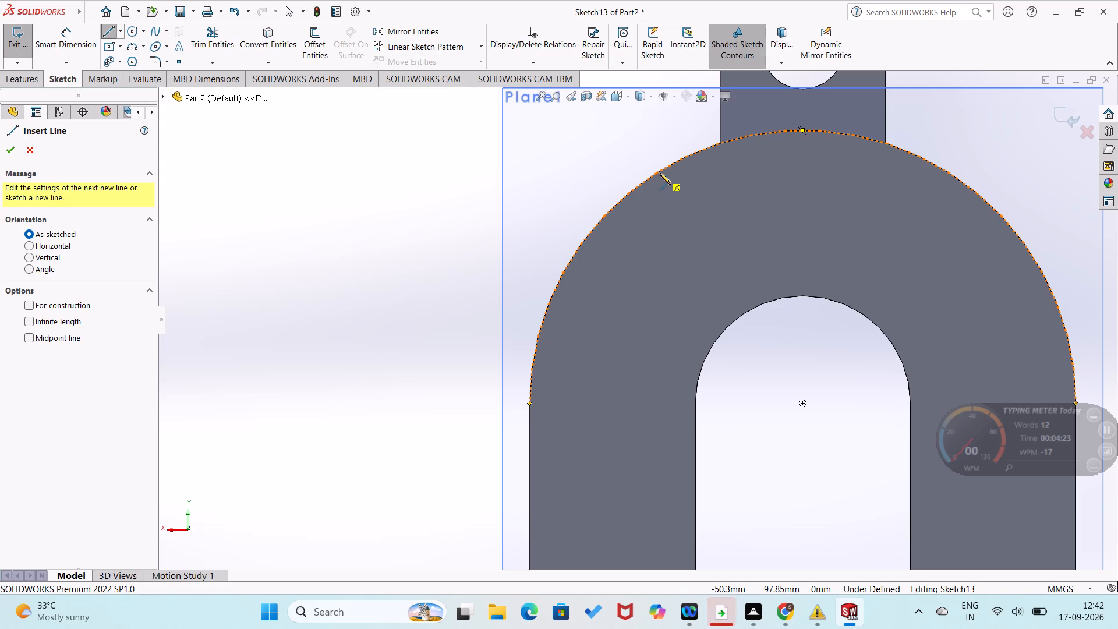
pyautogui.click(685, 157)
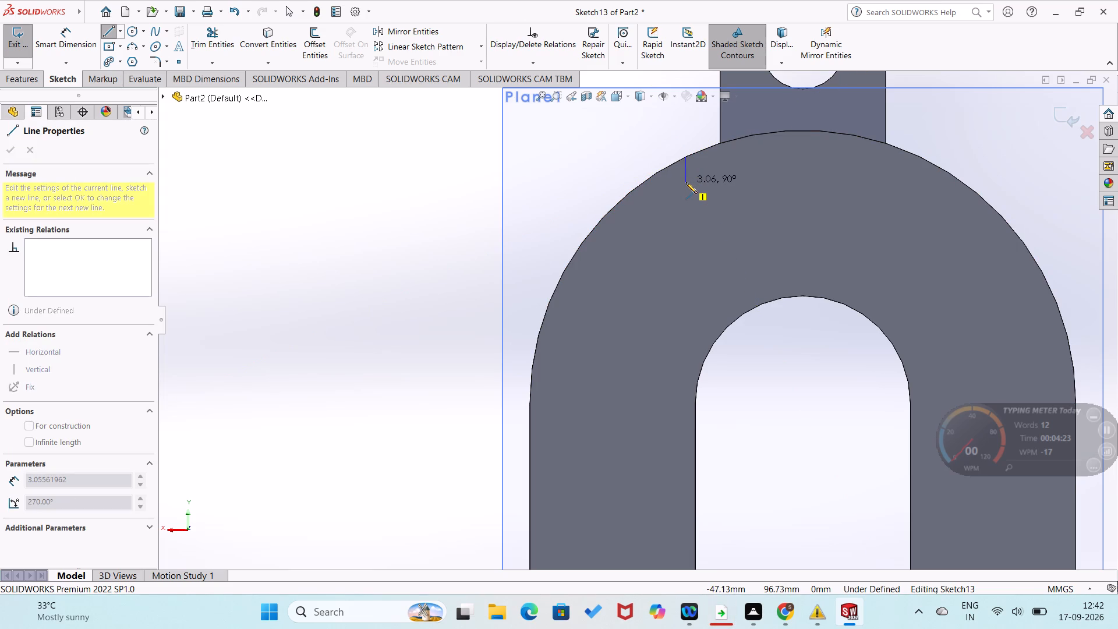
pyautogui.click(686, 182)
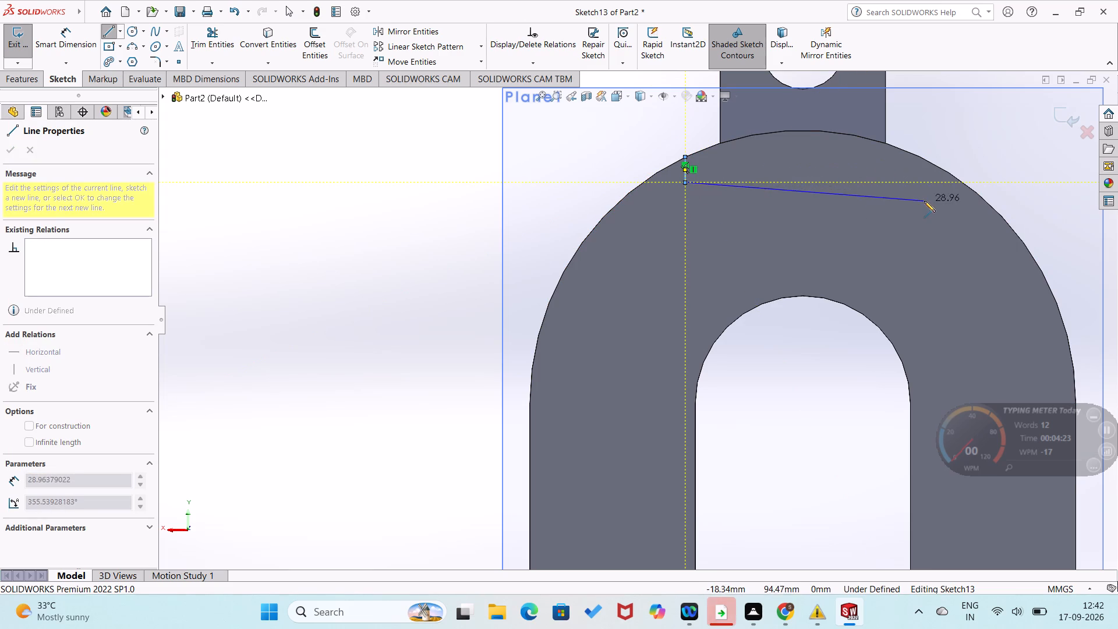
pyautogui.click(926, 185)
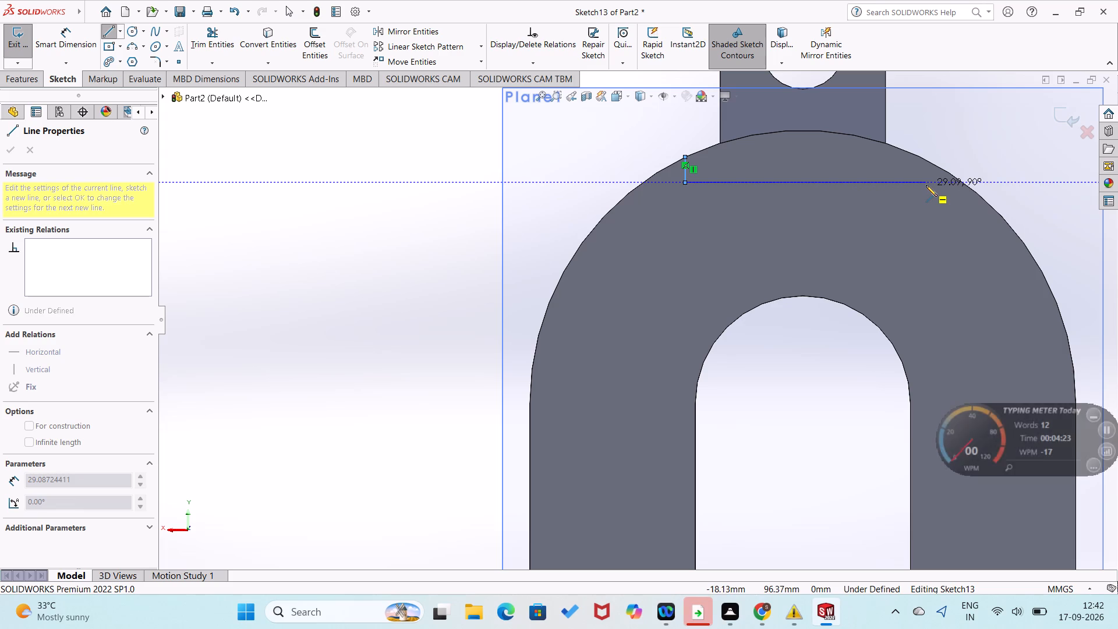
pyautogui.click(925, 157)
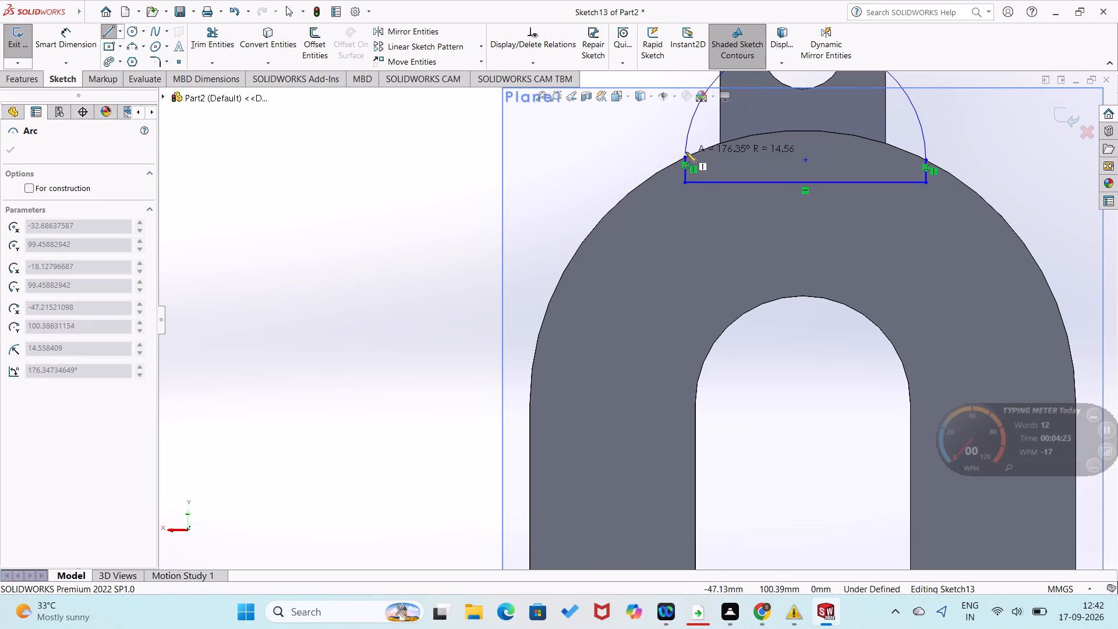
pyautogui.scroll(1, 686, 152)
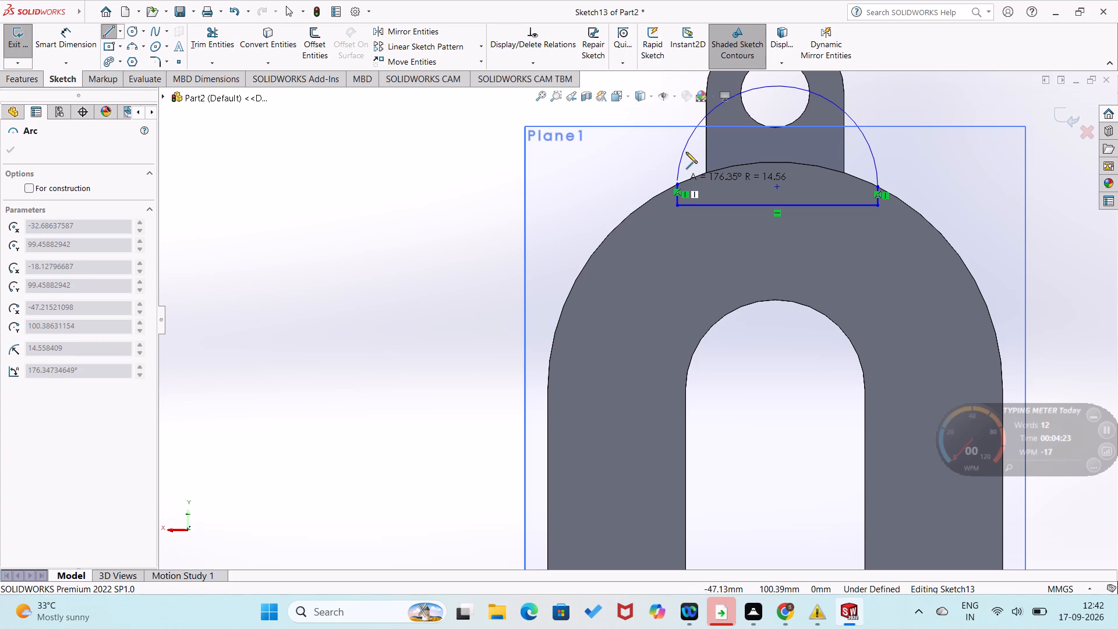
pyautogui.click(676, 184)
pyautogui.moveTo(610, 204); pyautogui.dragTo(600, 152, button='right')
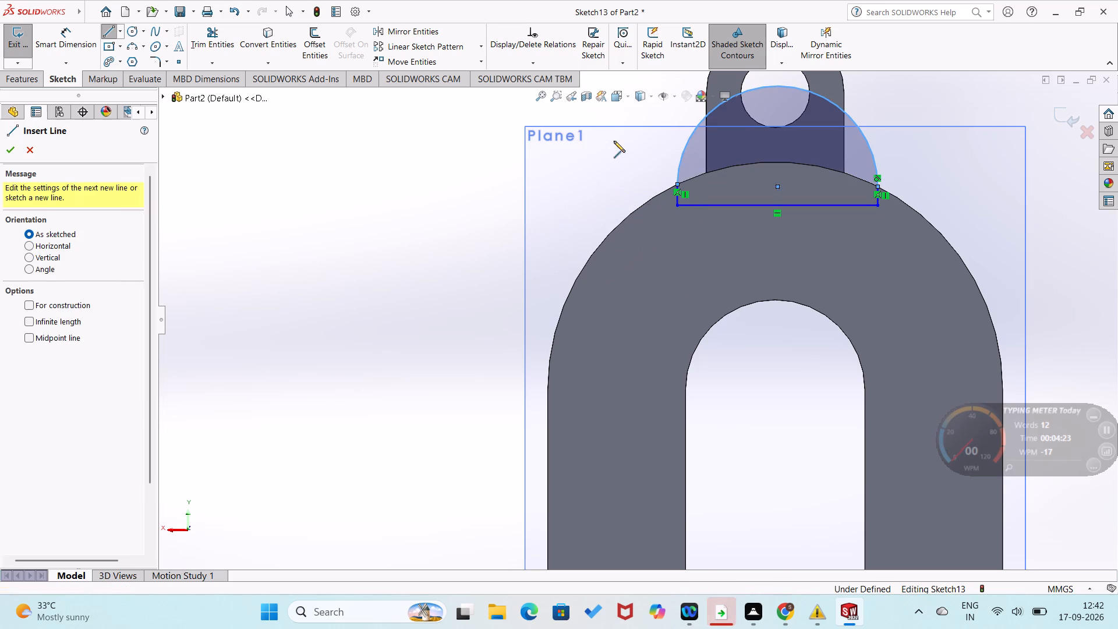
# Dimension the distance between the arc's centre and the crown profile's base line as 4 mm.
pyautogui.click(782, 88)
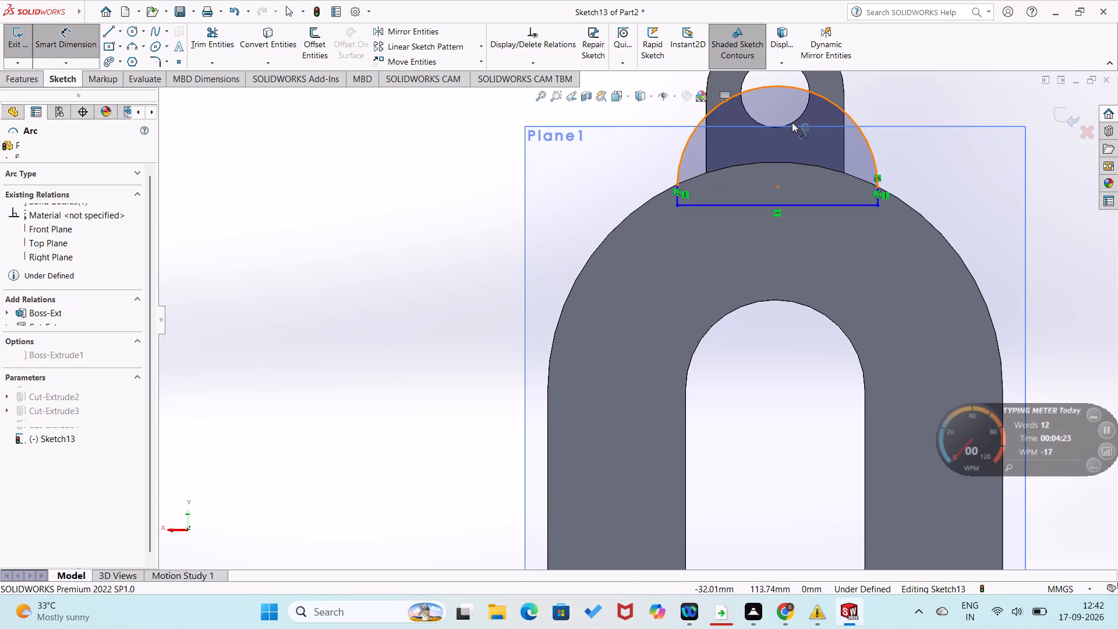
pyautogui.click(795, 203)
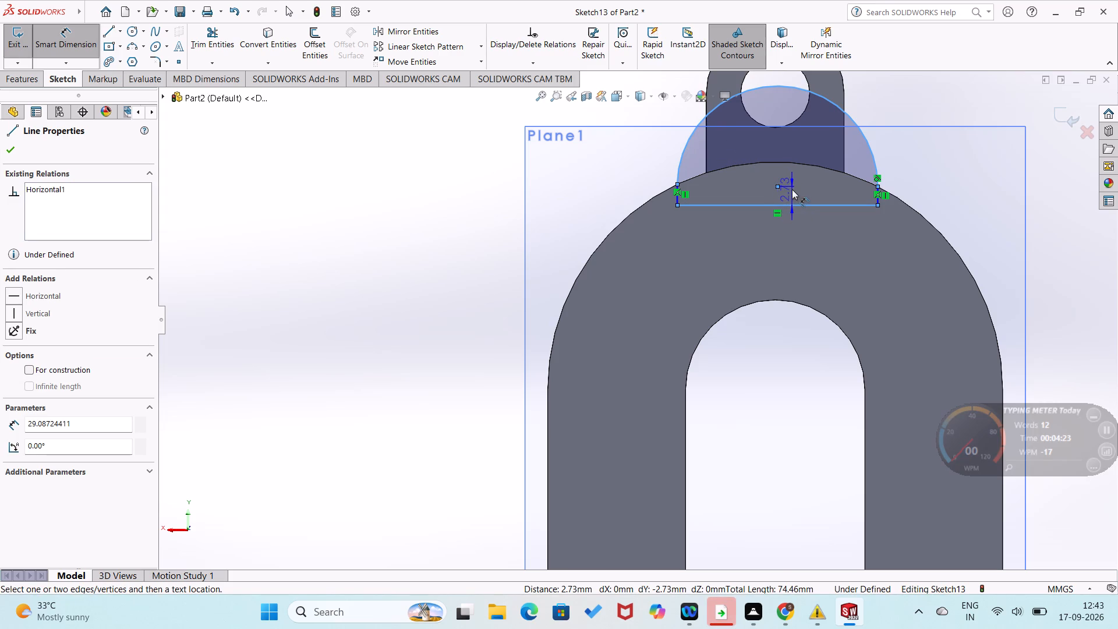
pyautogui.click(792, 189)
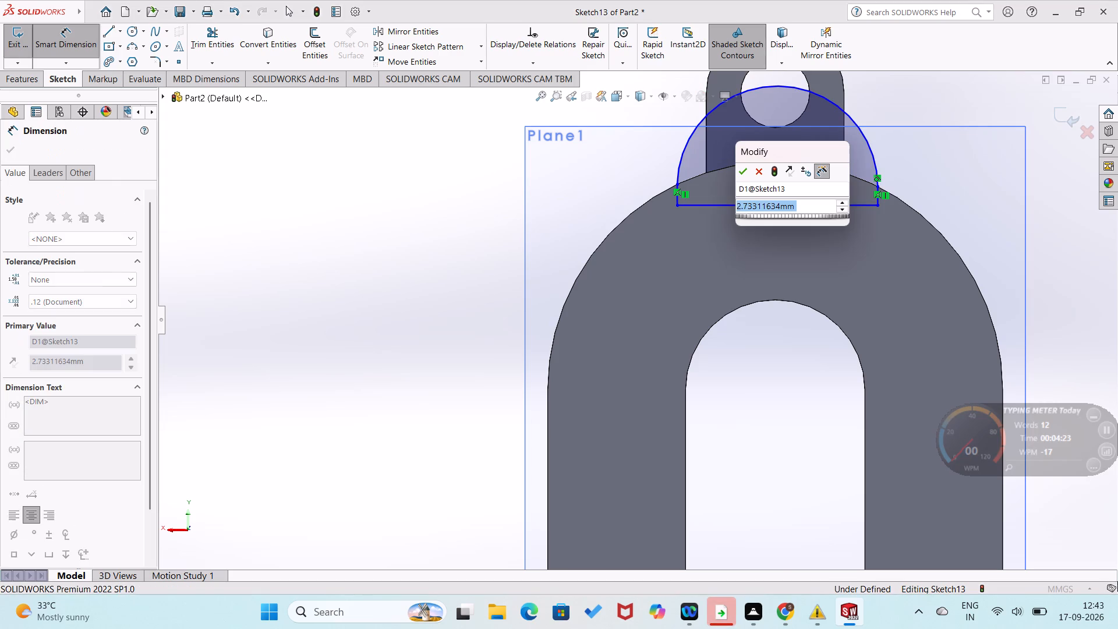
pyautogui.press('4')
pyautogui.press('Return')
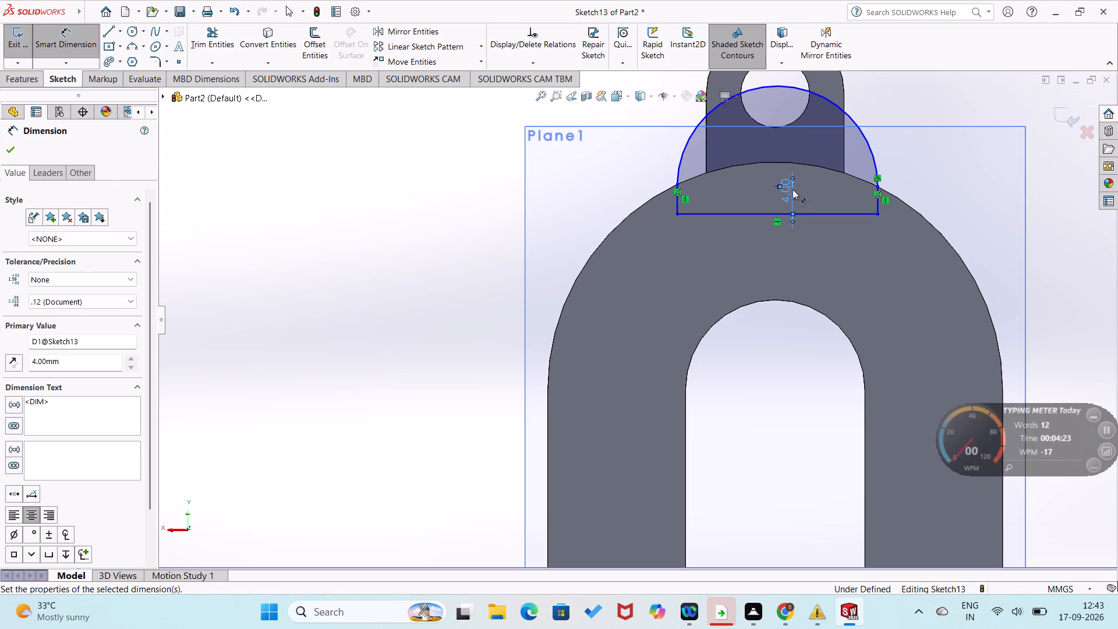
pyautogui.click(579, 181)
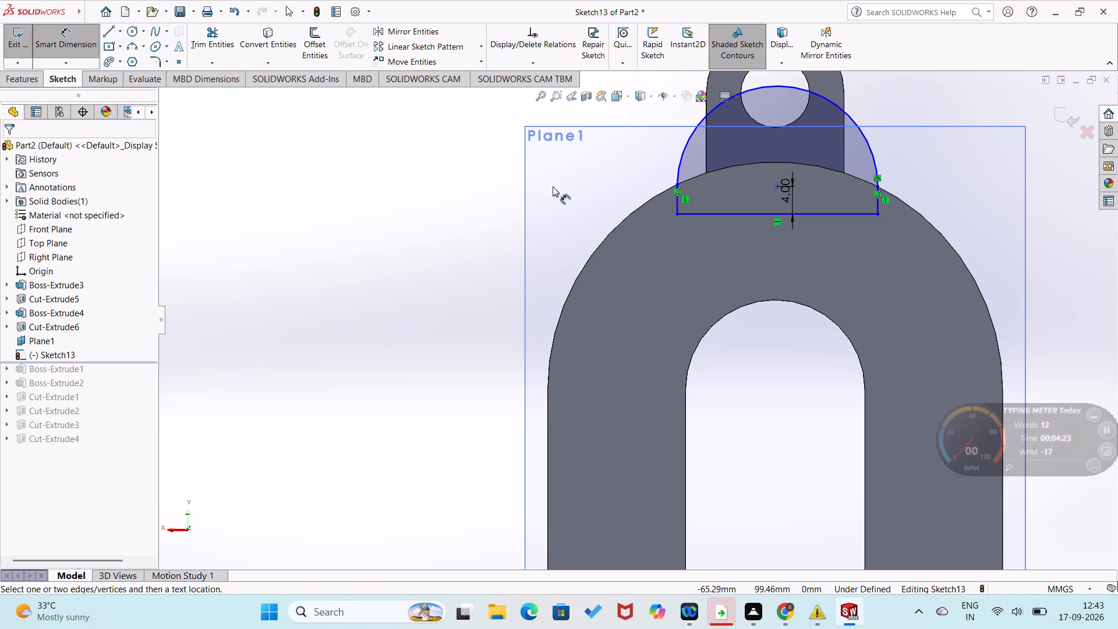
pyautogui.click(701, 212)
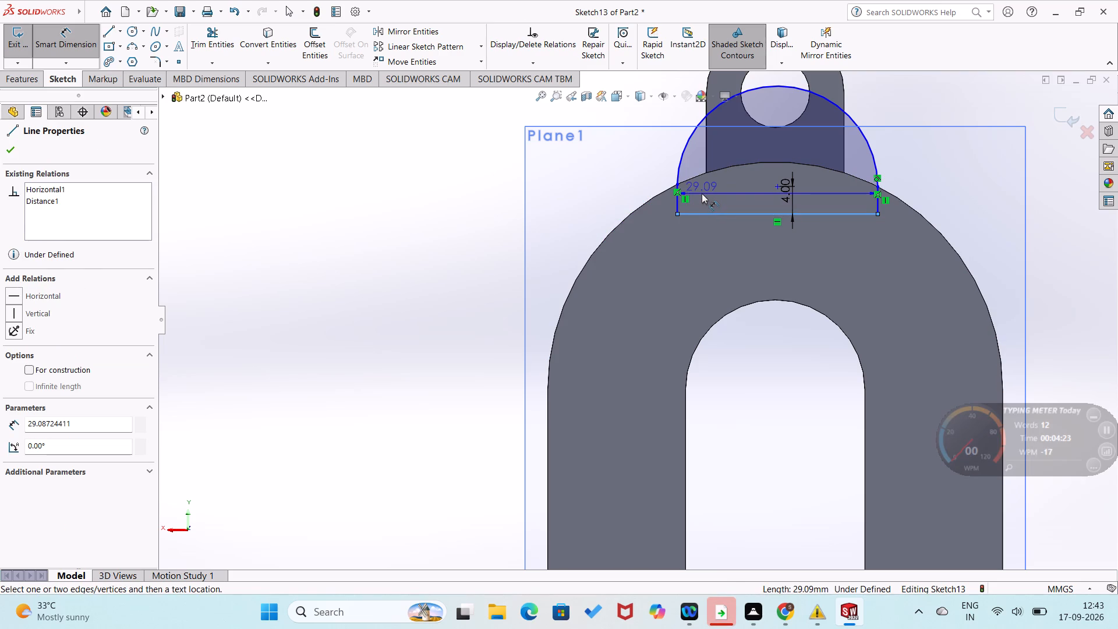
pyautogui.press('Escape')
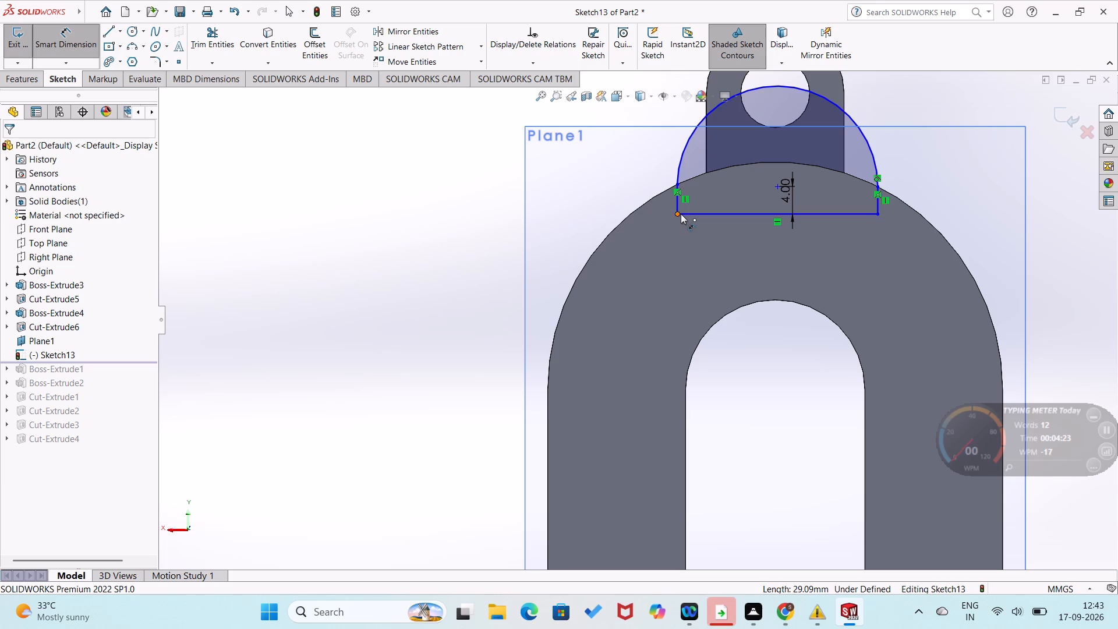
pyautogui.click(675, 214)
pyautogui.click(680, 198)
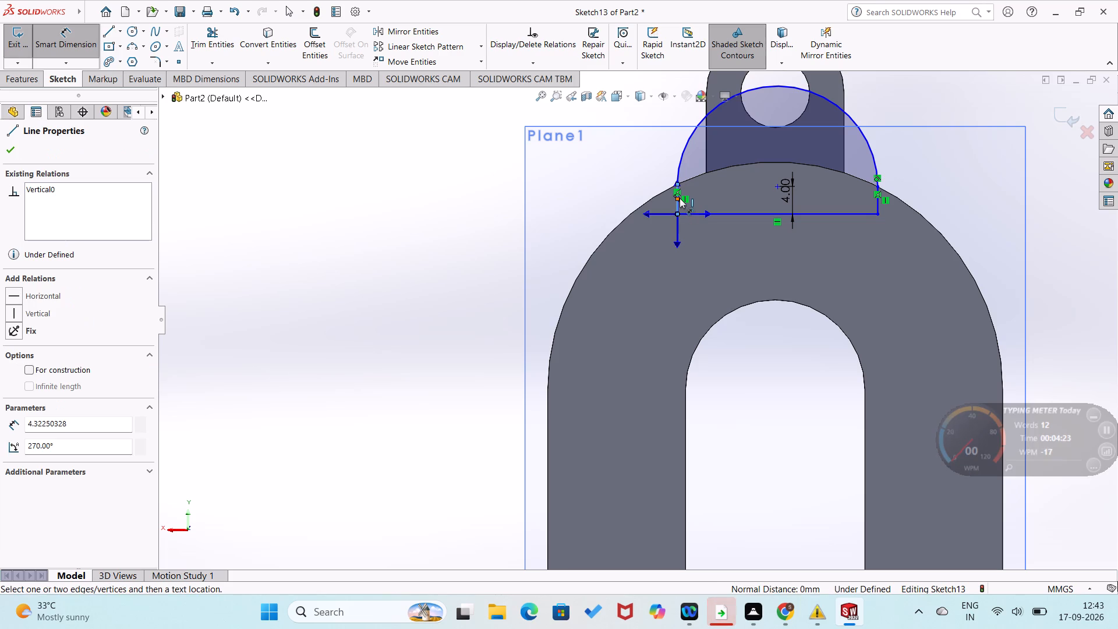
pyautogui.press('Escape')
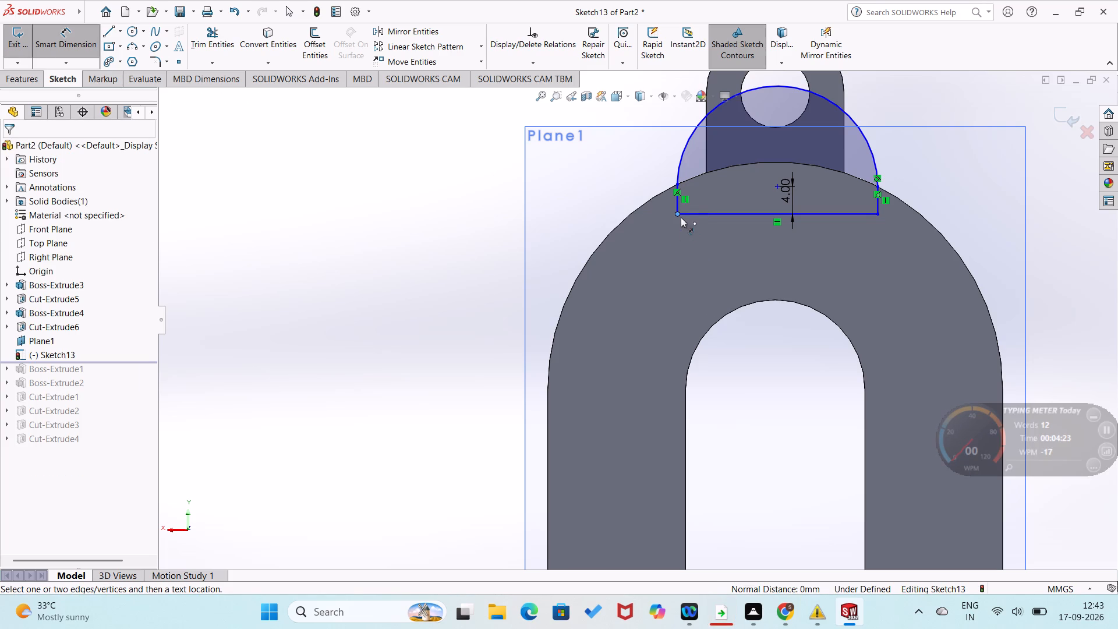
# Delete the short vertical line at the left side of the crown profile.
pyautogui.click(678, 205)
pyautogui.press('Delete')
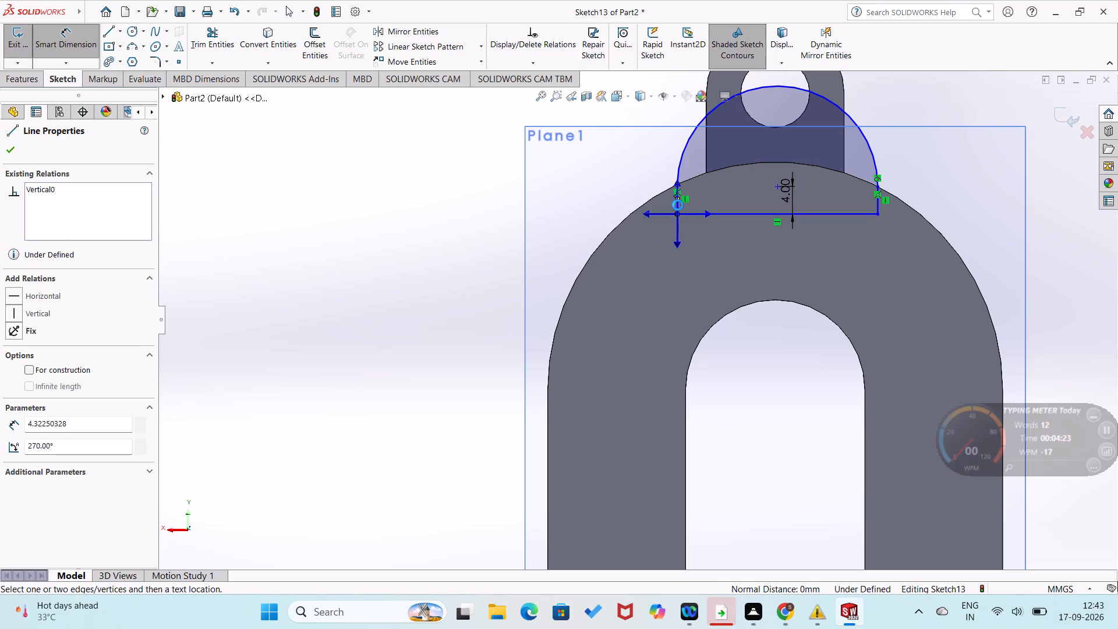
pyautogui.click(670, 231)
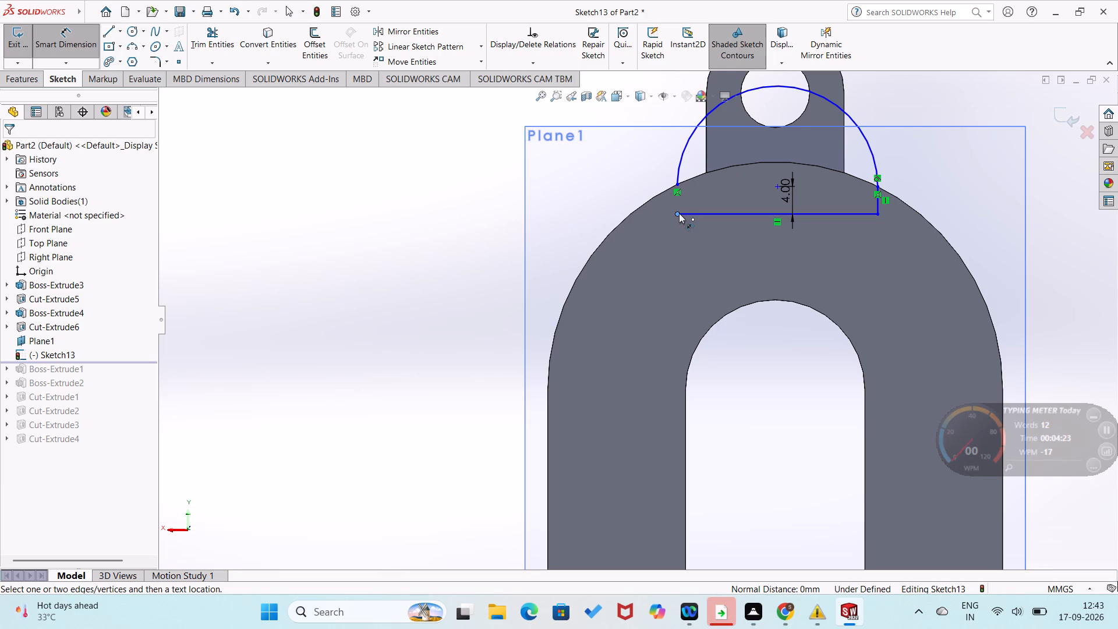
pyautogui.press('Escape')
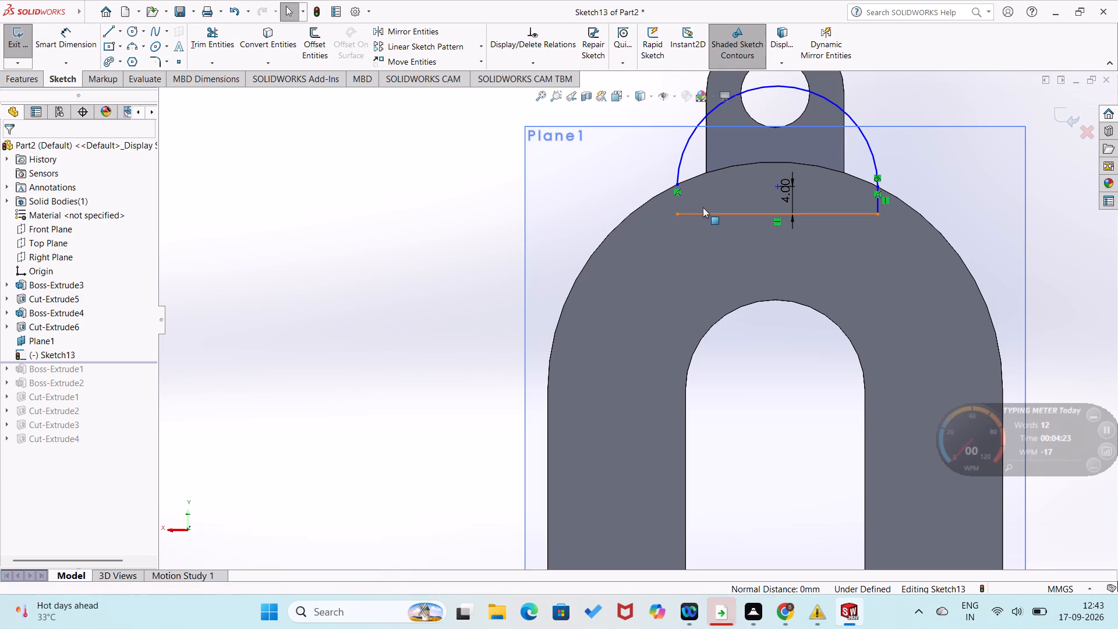
# Undo the recent edits back through the whole crown profile, clearing the sketch on the offset plane.
pyautogui.hotkey('ctrl', 'z')
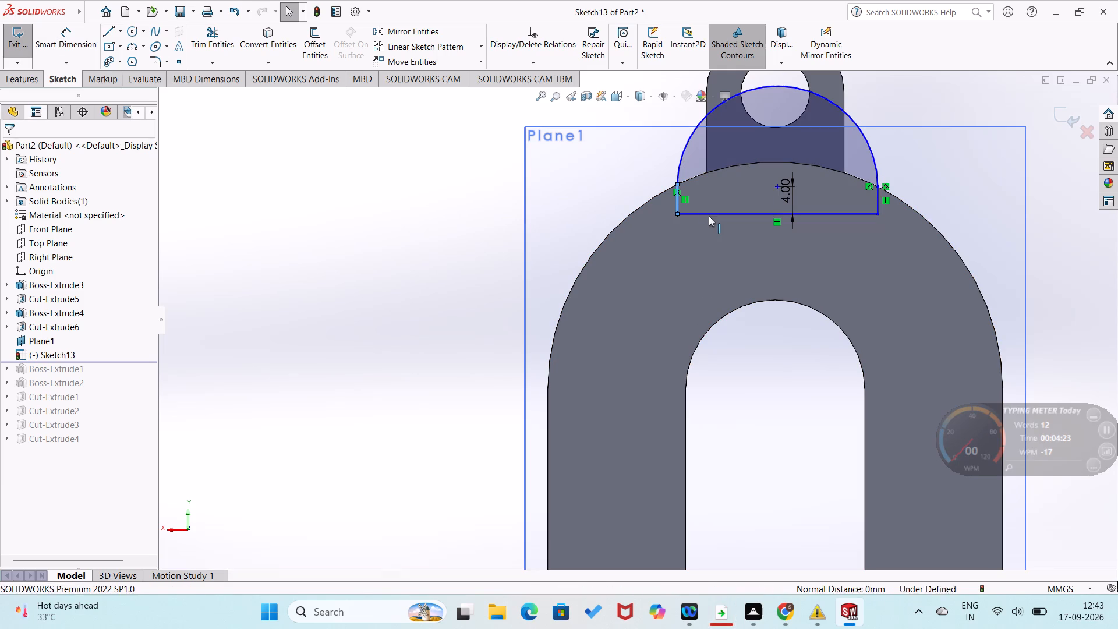
pyautogui.hotkey('ctrl', 'z')
pyautogui.hotkey('ctrl', 'z')
pyautogui.hotkey('ctrl', 'z')
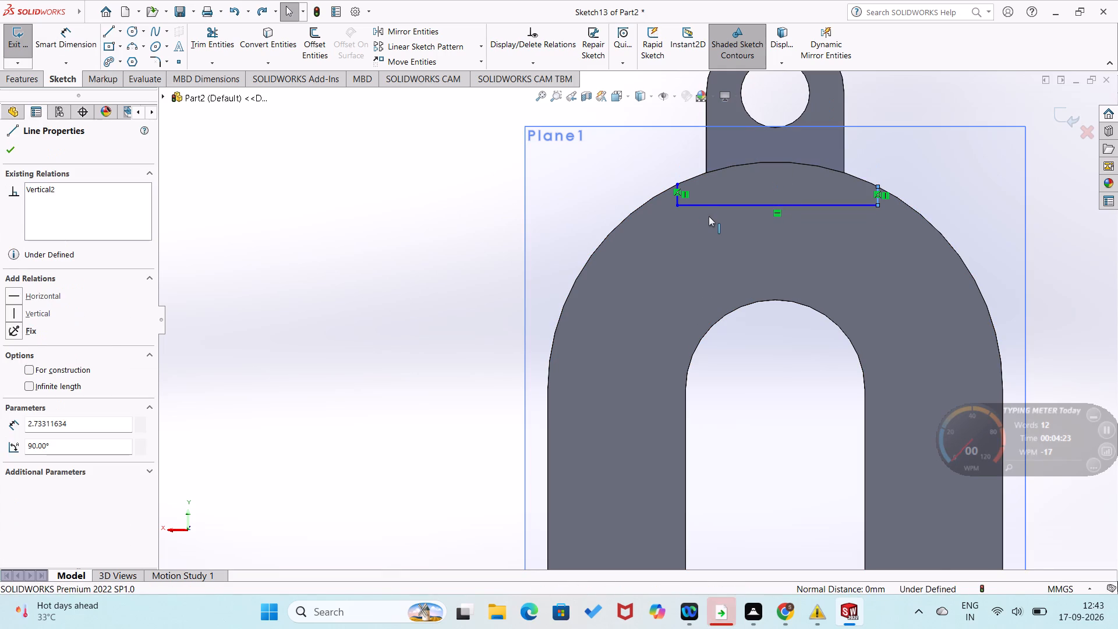
pyautogui.hotkey('ctrl', 'z')
pyautogui.hotkey('ctrl', 'z')
pyautogui.hotkey('ctrl', 'z')
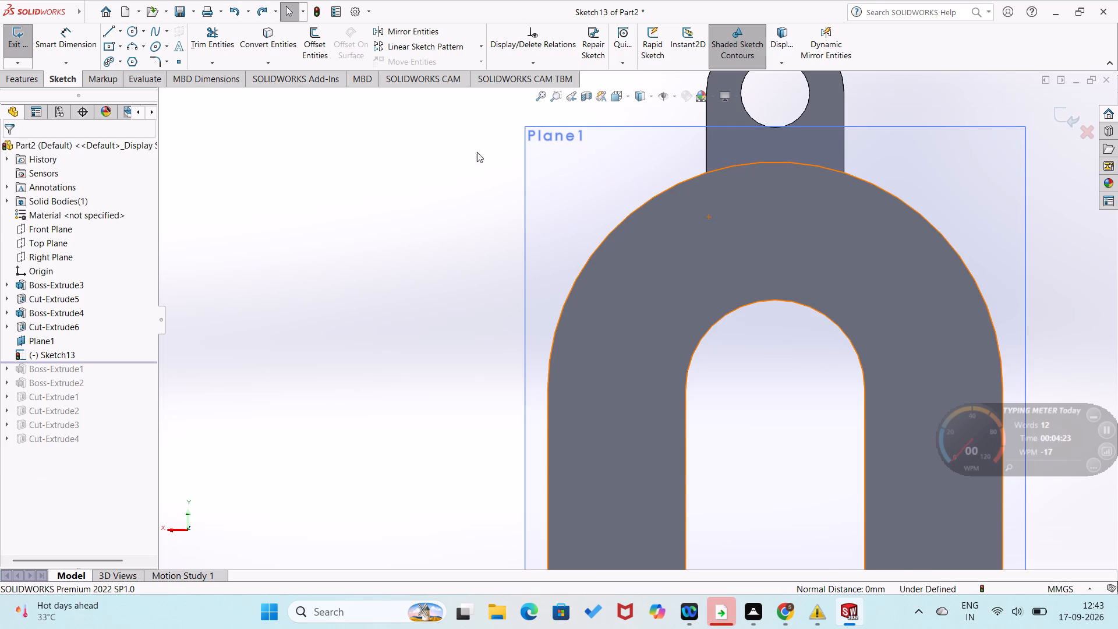
# Sketch a 20 mm horizontal line between the lug's two base corners and close it with a 10 mm radius semicircle above.
pyautogui.click(108, 29)
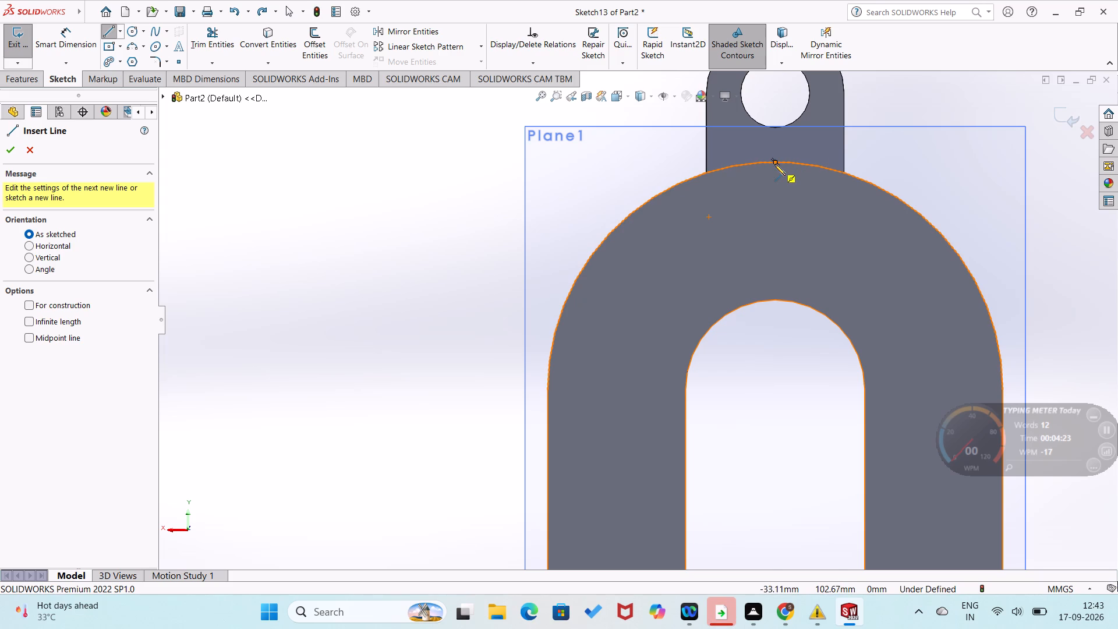
pyautogui.click(706, 172)
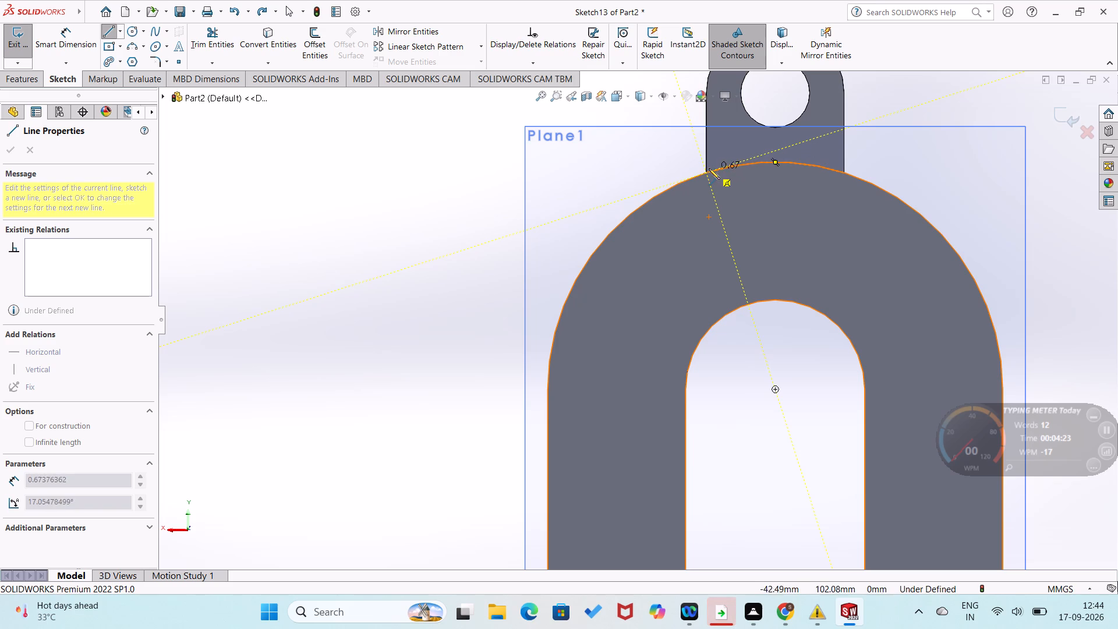
pyautogui.click(844, 174)
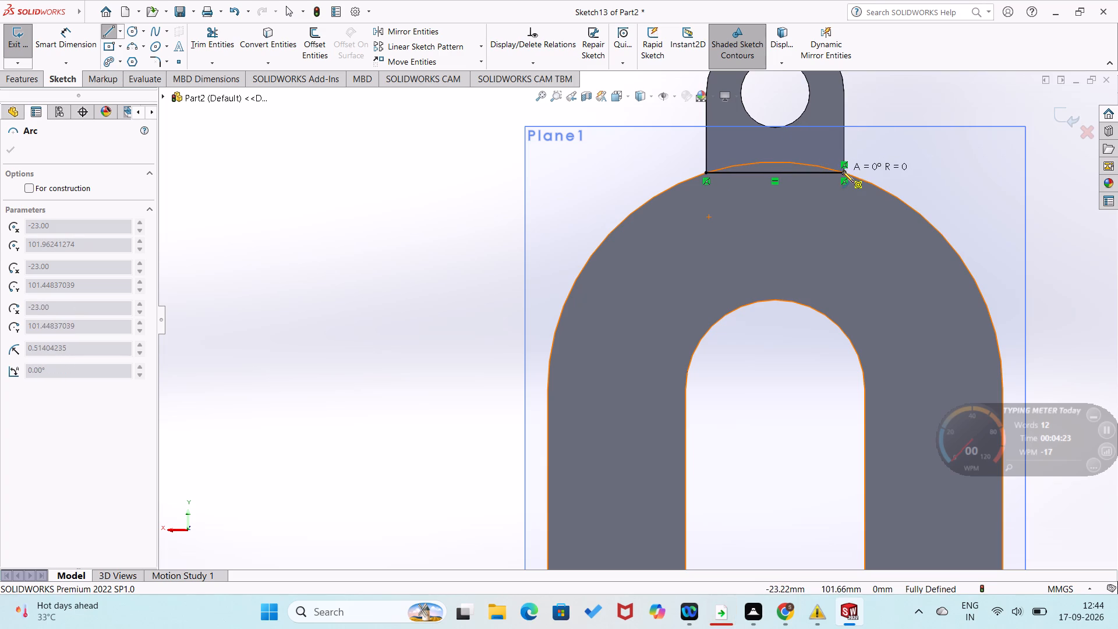
pyautogui.click(705, 172)
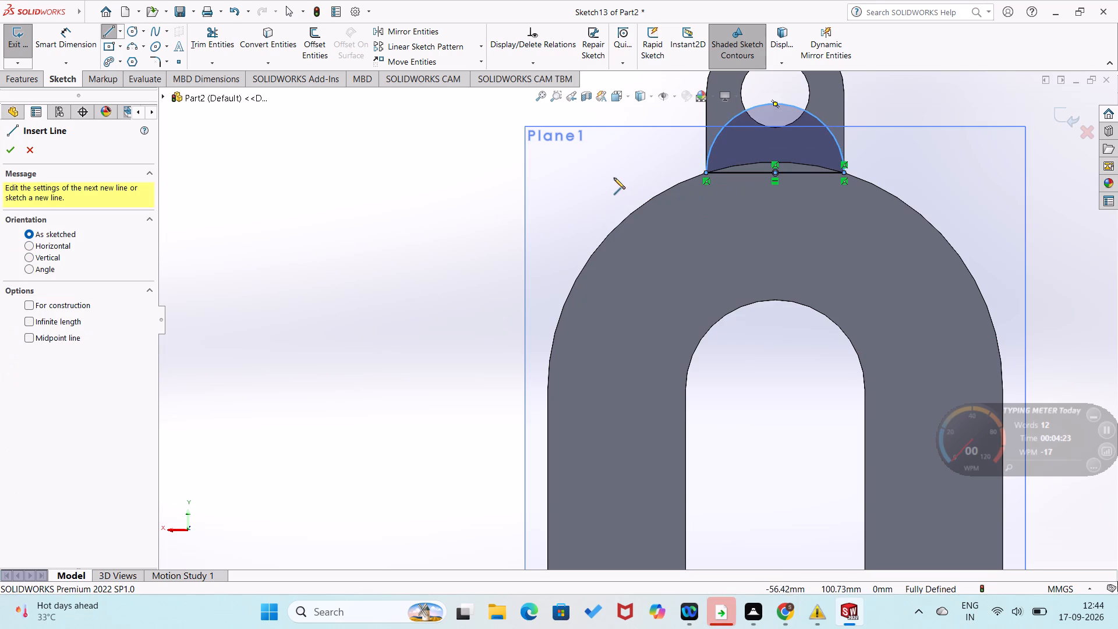
pyautogui.rightClick(614, 178)
pyautogui.click(632, 182)
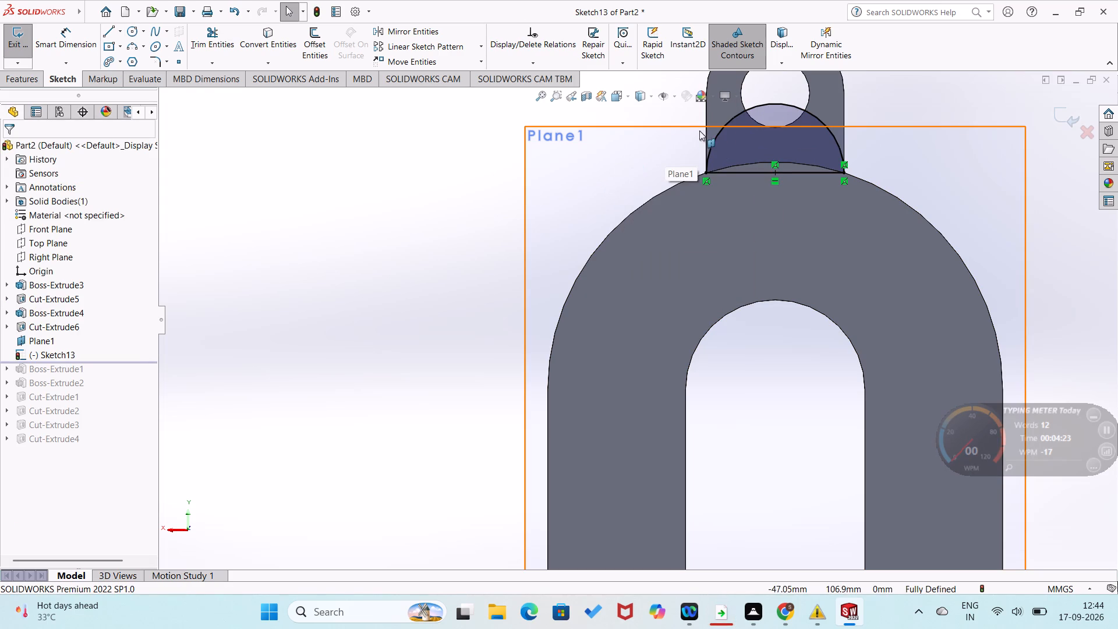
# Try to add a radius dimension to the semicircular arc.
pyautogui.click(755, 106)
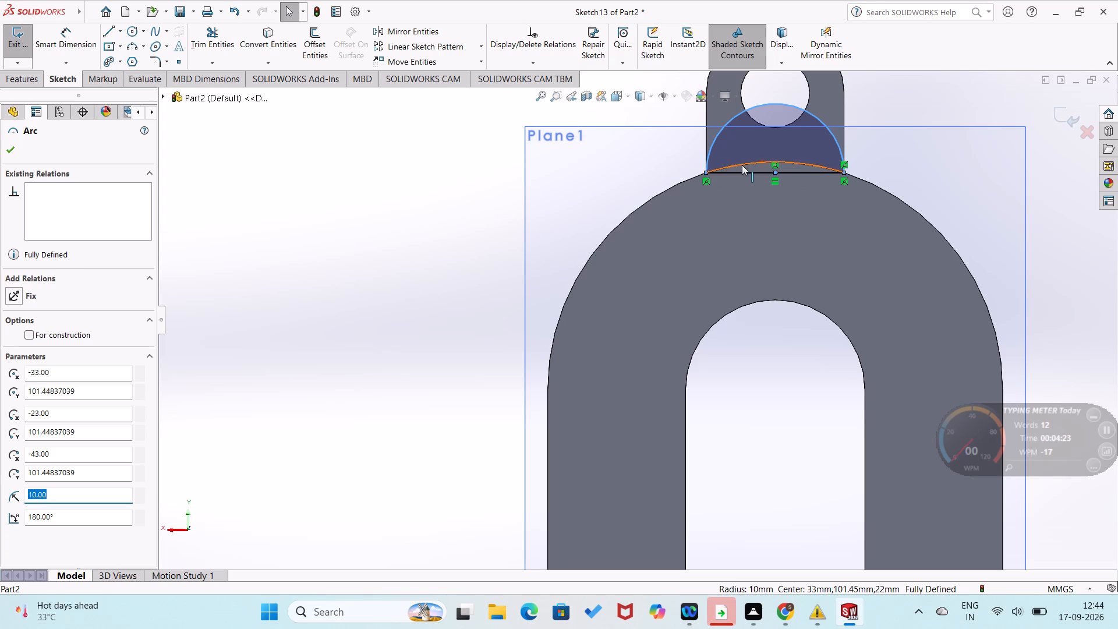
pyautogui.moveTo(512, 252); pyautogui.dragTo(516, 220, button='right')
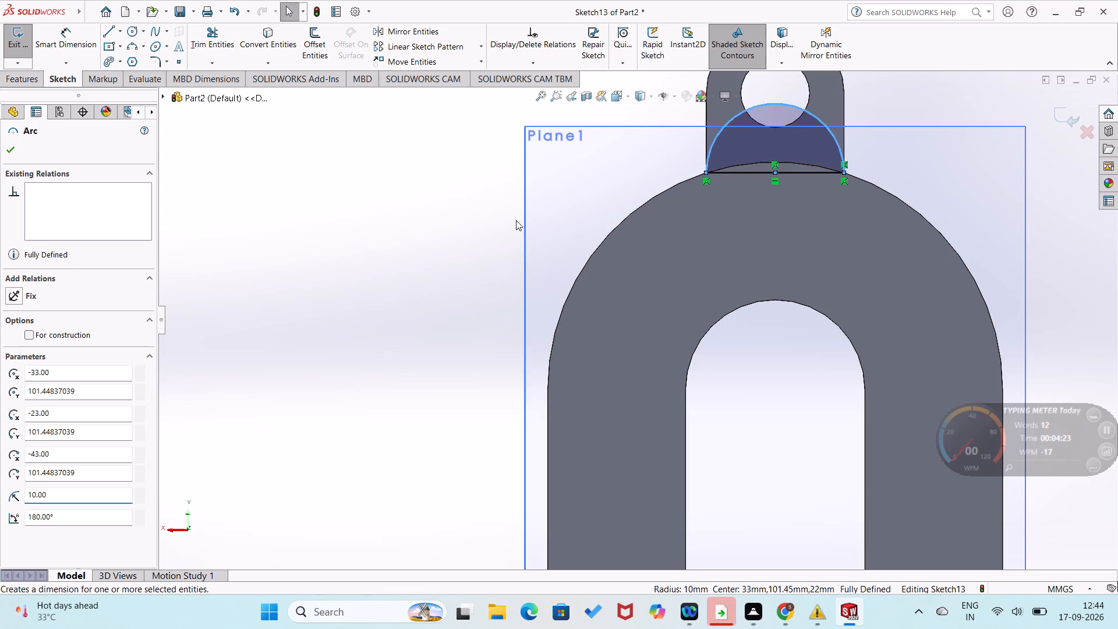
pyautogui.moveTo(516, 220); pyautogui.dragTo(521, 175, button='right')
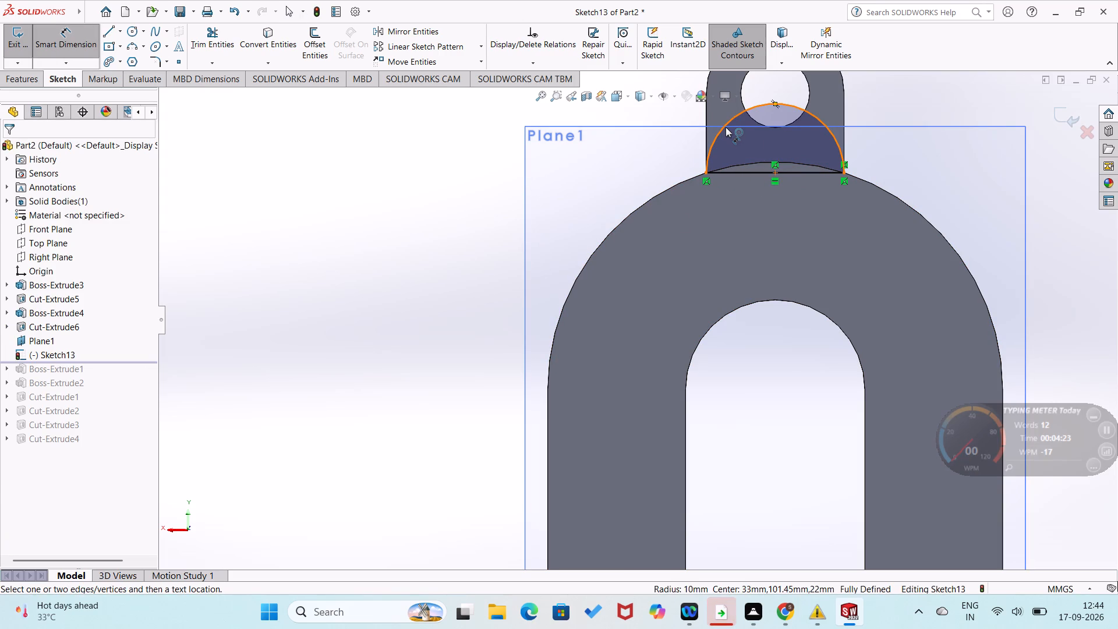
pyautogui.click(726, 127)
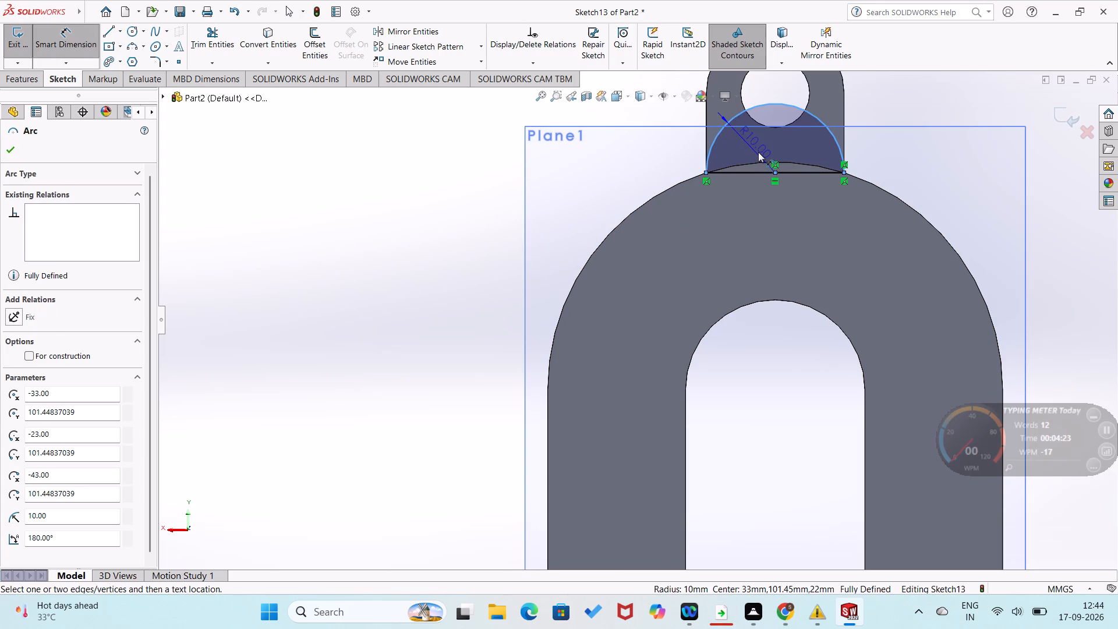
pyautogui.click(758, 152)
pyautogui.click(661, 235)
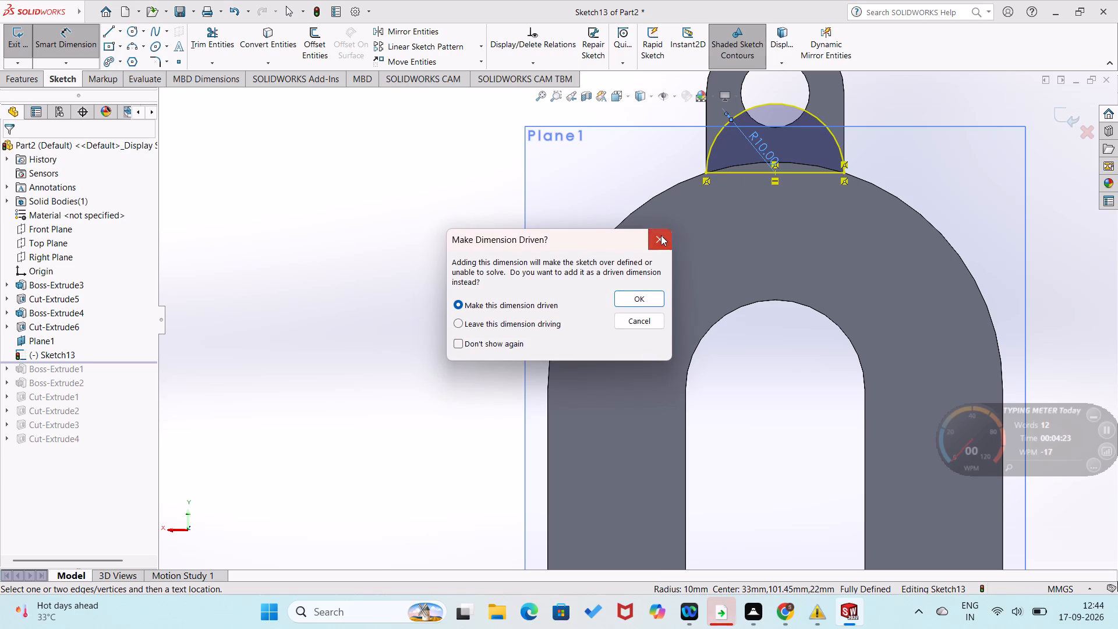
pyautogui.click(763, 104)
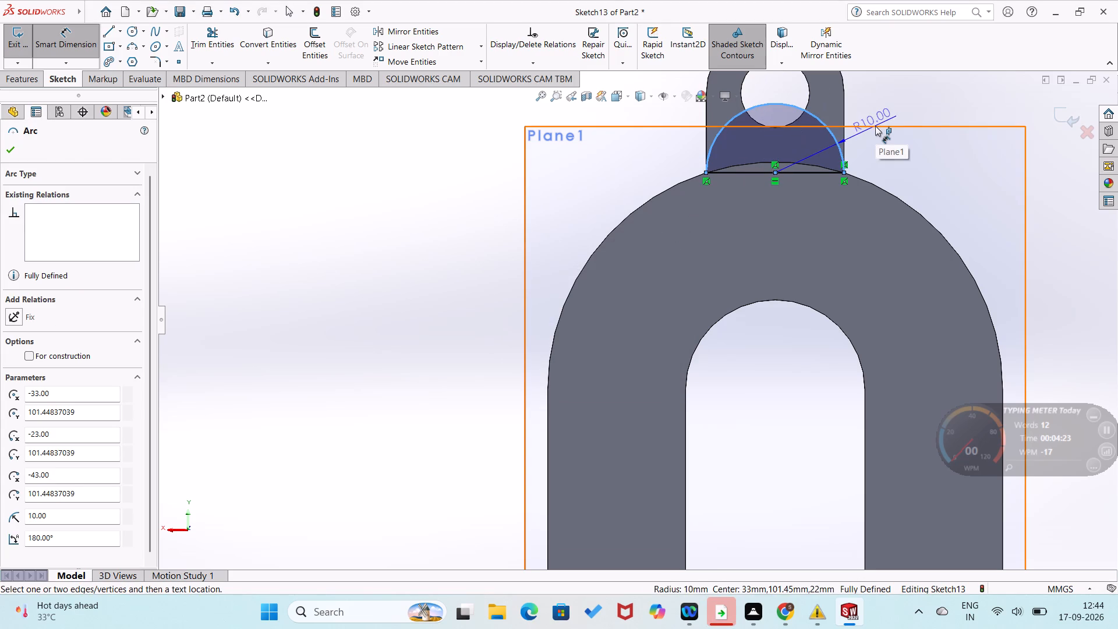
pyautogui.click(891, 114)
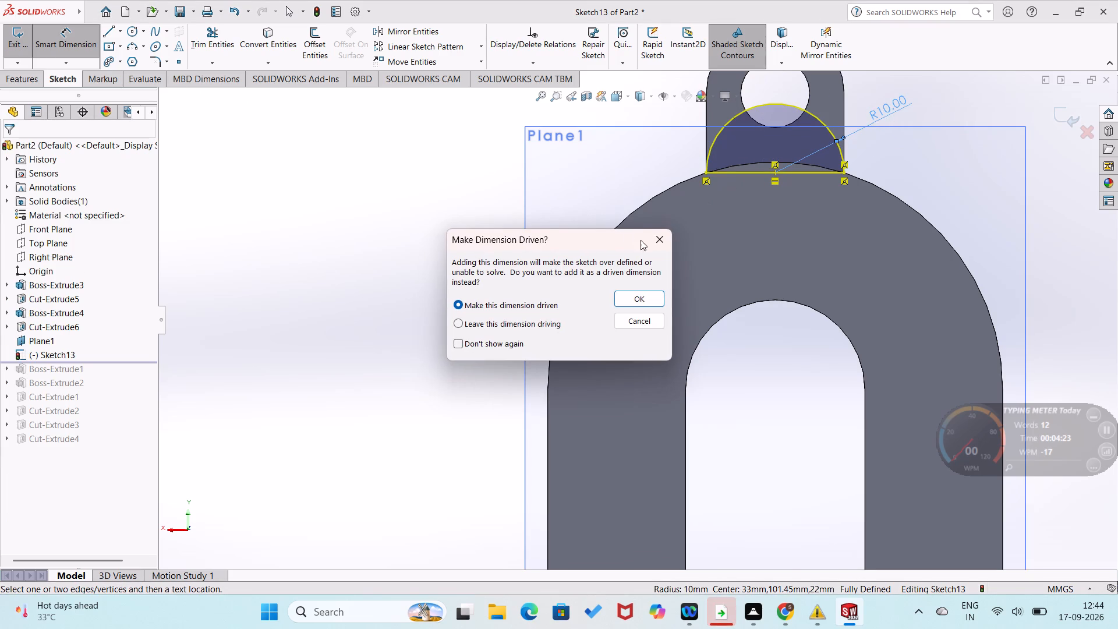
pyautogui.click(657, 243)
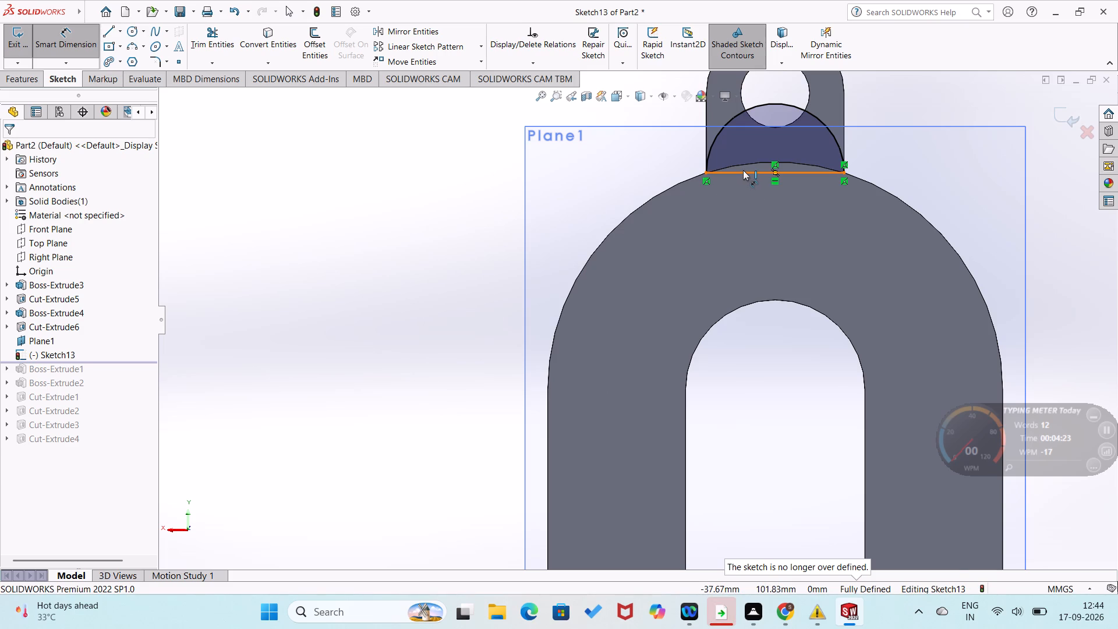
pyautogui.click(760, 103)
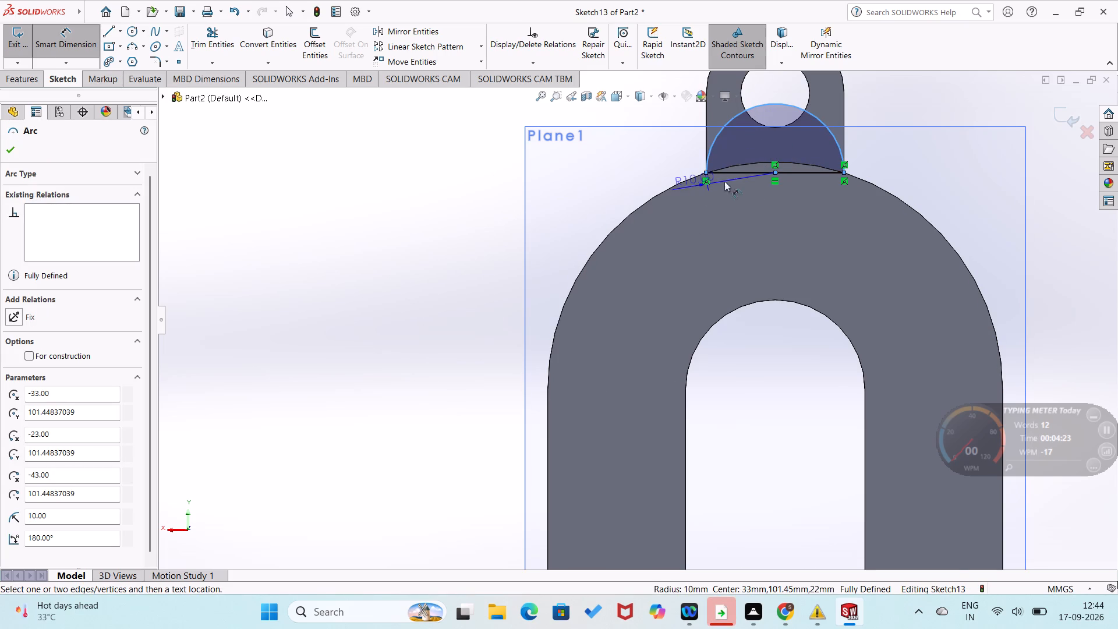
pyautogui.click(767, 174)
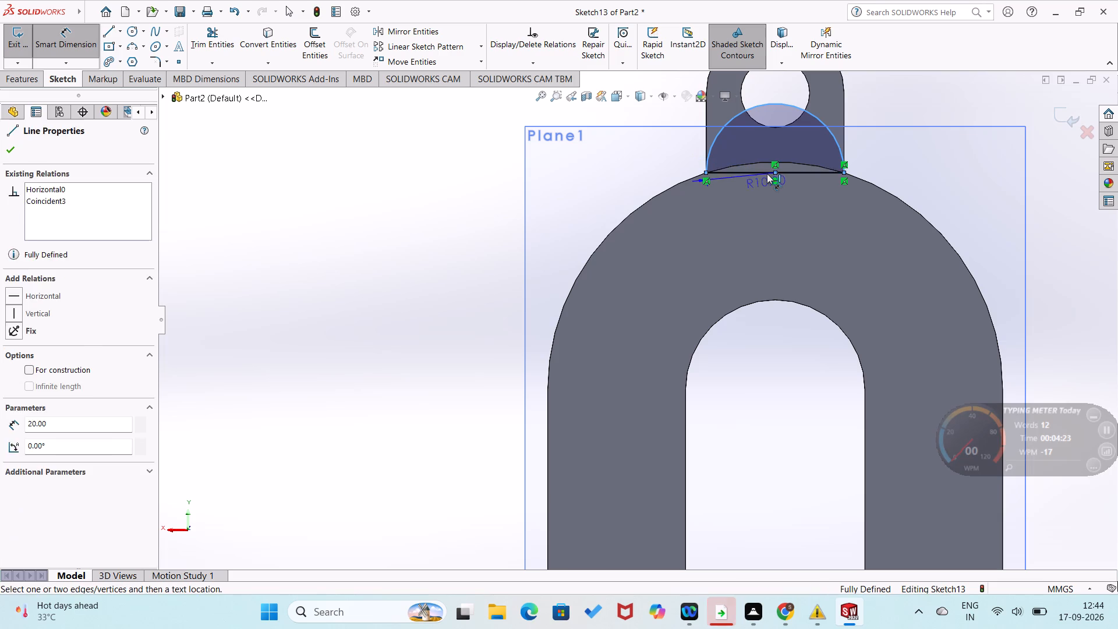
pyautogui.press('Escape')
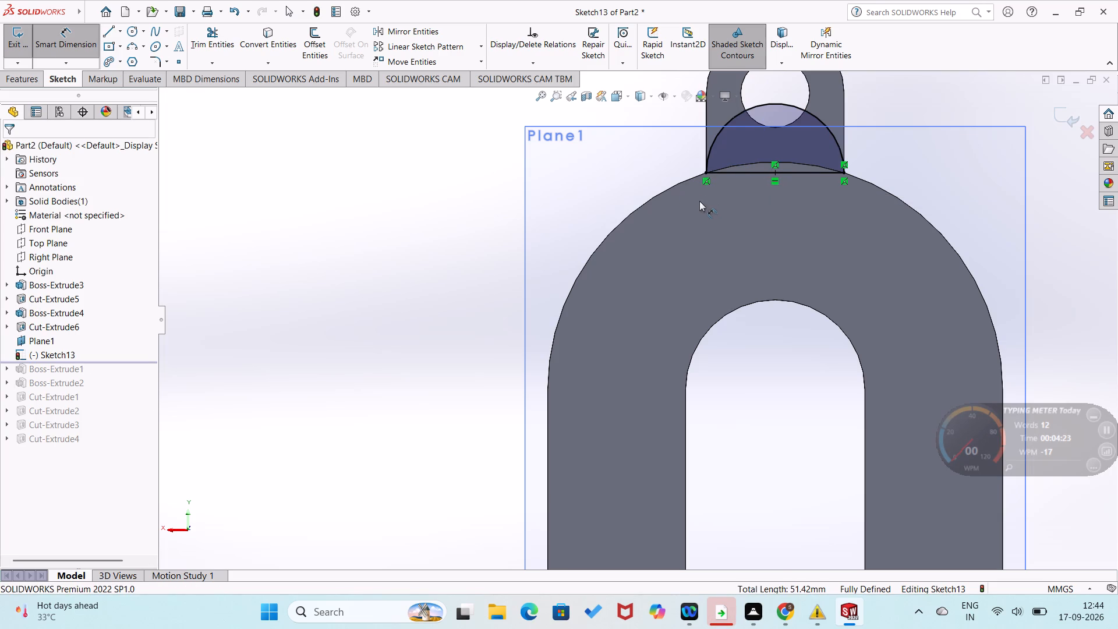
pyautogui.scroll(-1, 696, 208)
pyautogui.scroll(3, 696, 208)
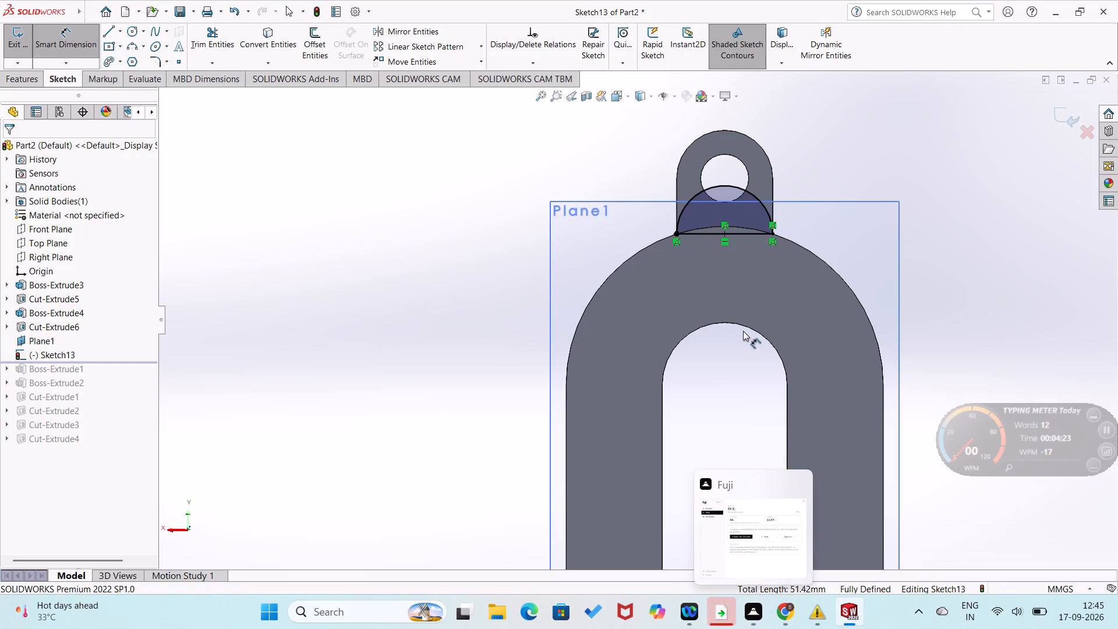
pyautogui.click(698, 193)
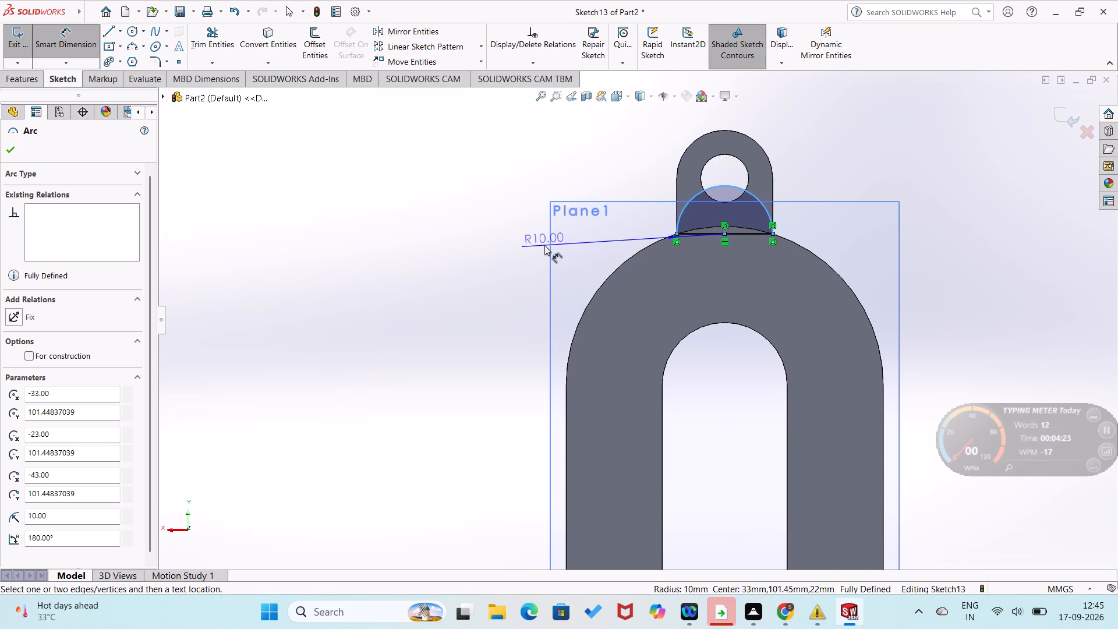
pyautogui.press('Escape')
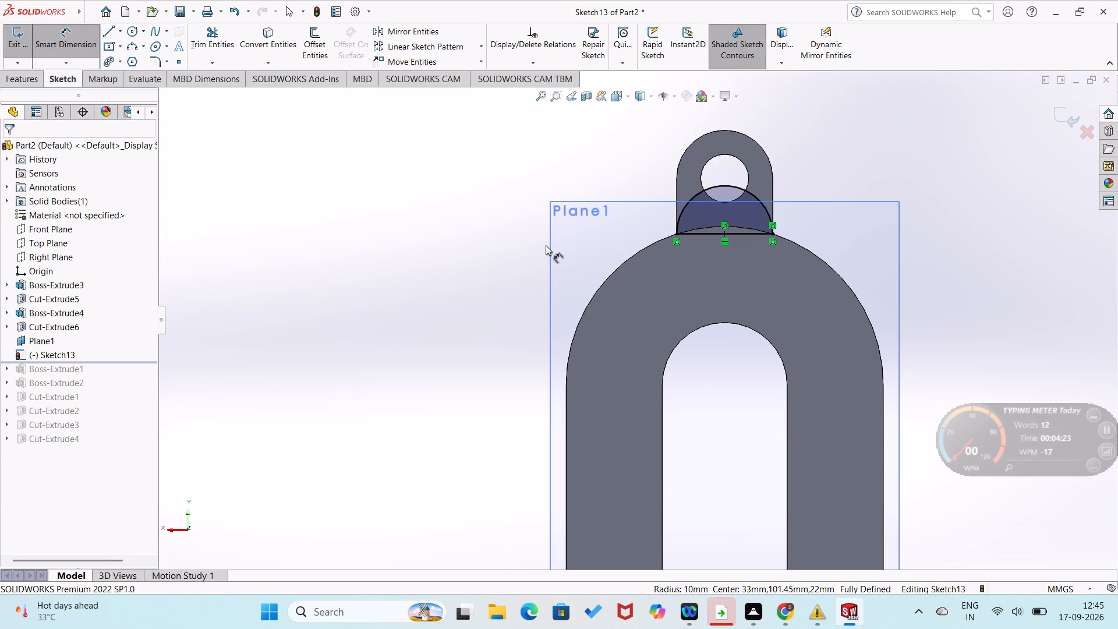
# Undo the recent edits back through the semicircle-and-line profile, its sketch and the offset plane.
pyautogui.hotkey('ctrl', 'z')
pyautogui.hotkey('ctrl', 'z')
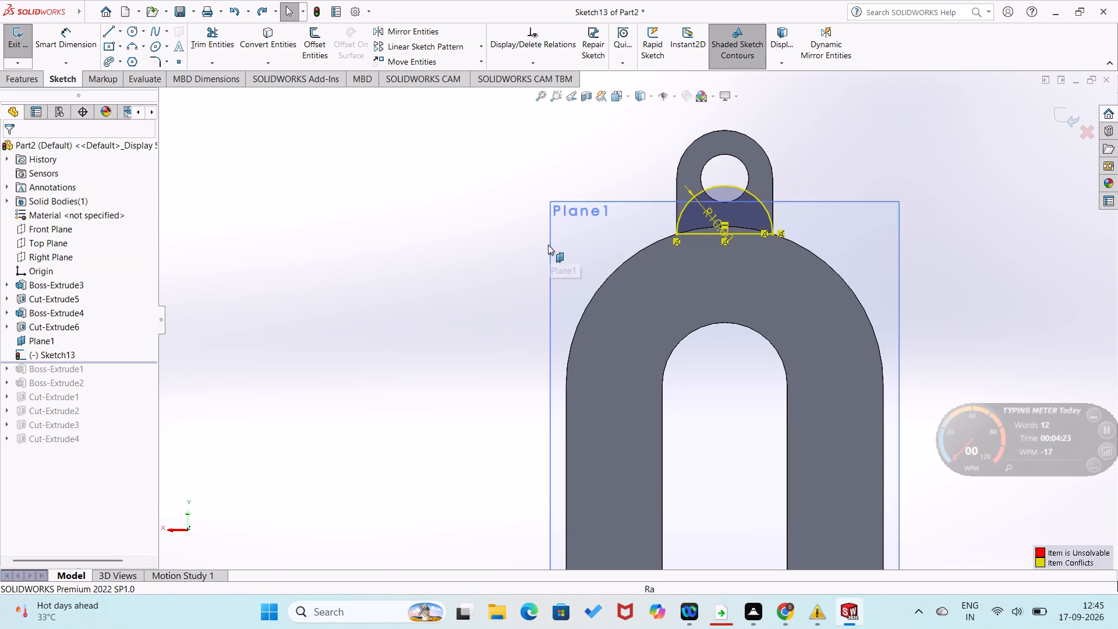
pyautogui.hotkey('ctrl', 'z')
pyautogui.hotkey('ctrl', 'z')
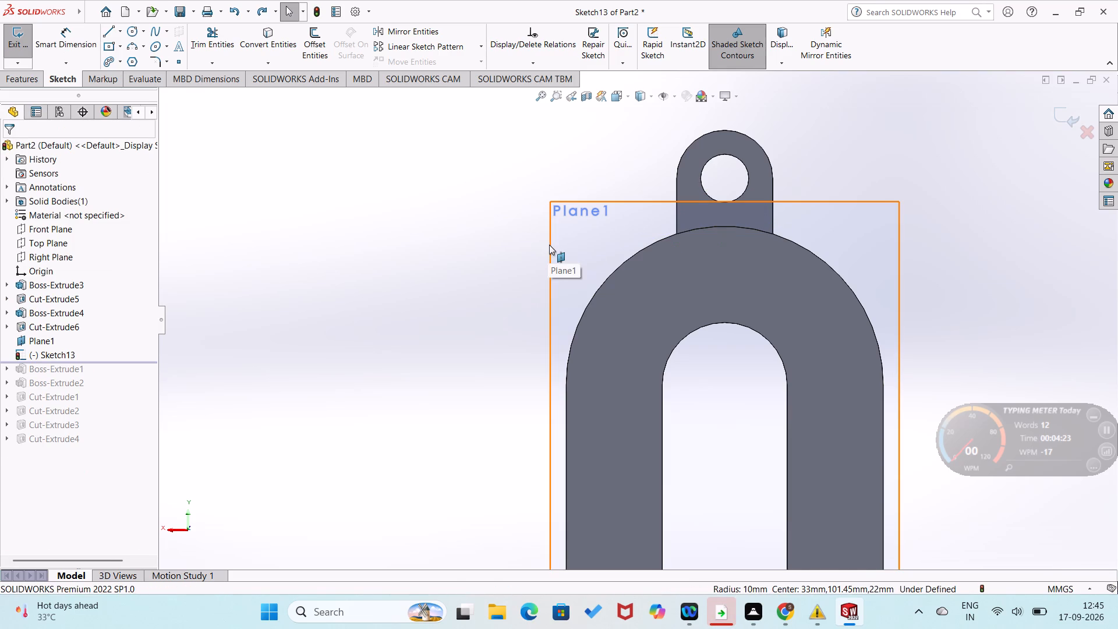
pyautogui.scroll(-2, 559, 259)
pyautogui.scroll(3, 559, 260)
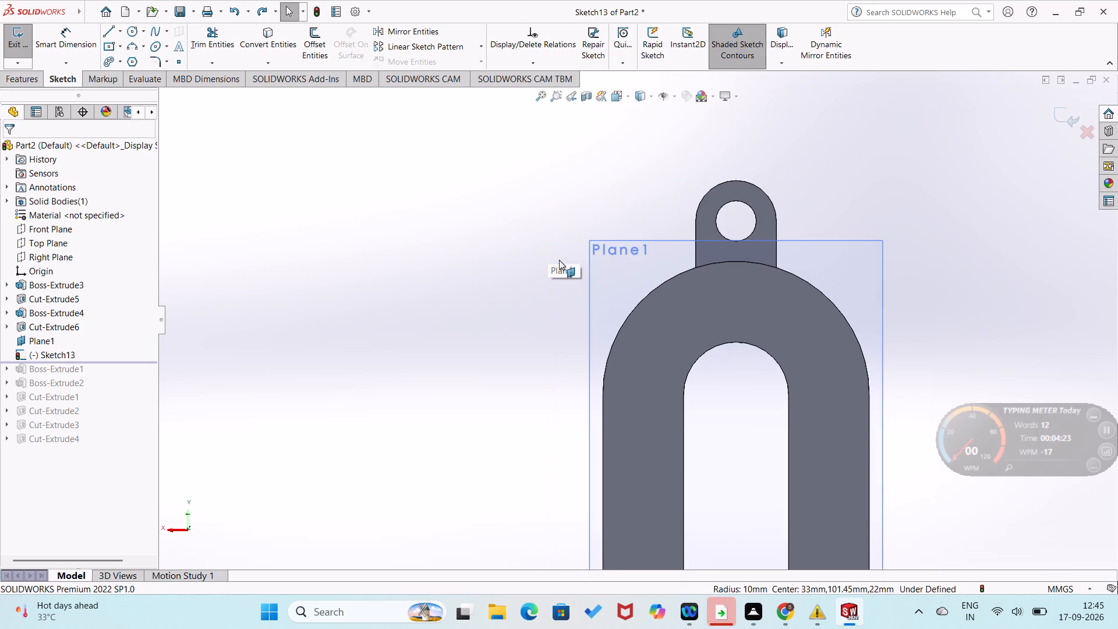
pyautogui.scroll(1, 608, 442)
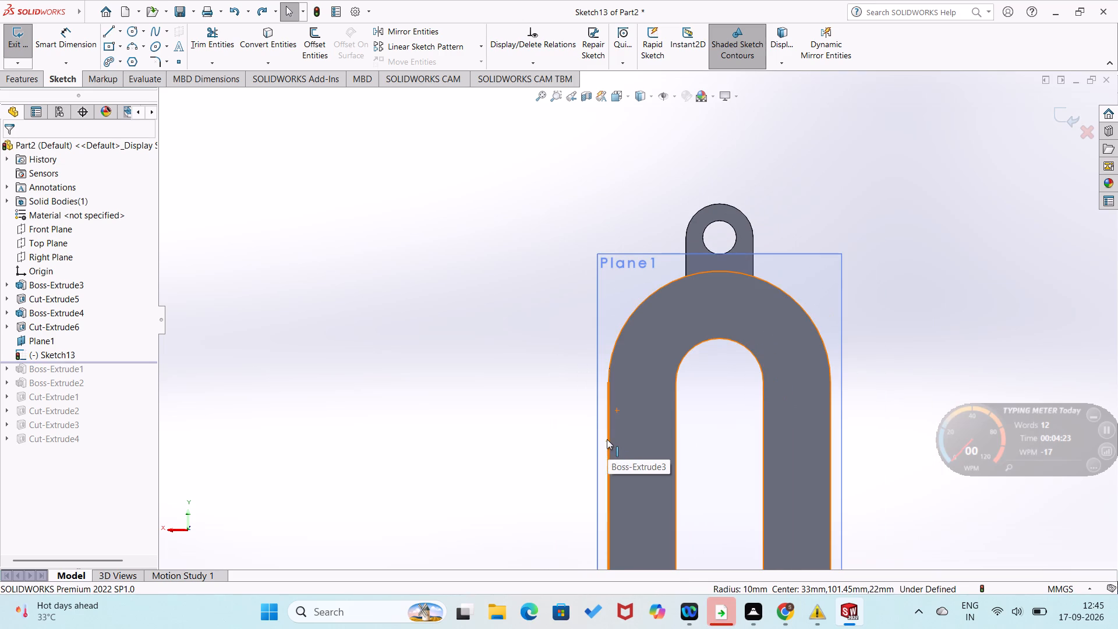
pyautogui.hotkey('ctrl', 'z')
pyautogui.hotkey('ctrl', 'z')
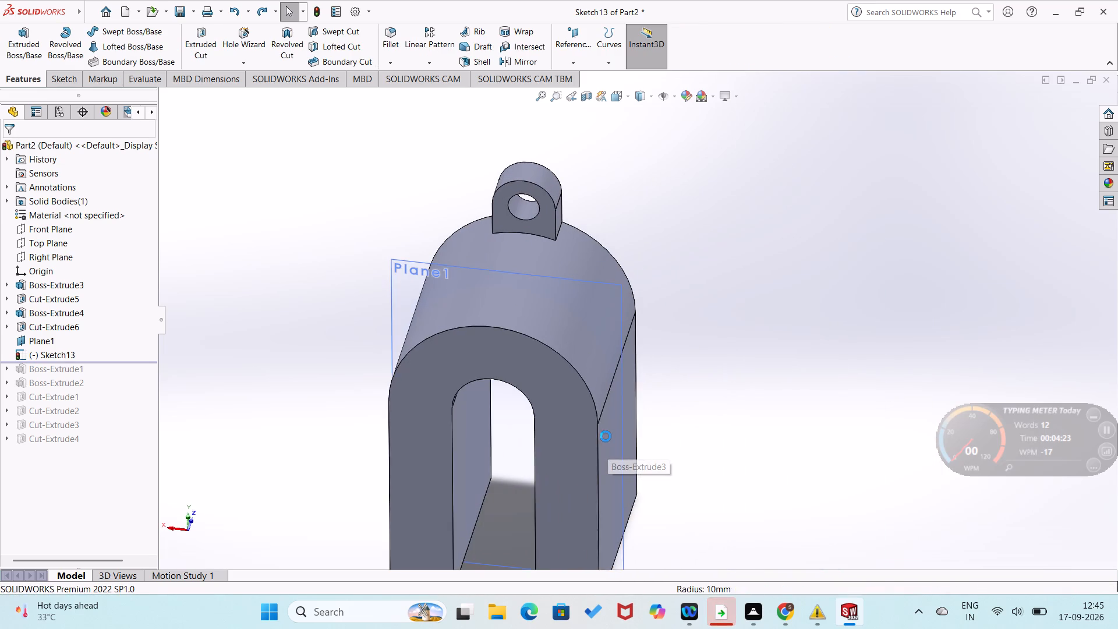
# Start a new sketch on the block's flat outer side face.
pyautogui.click(780, 409)
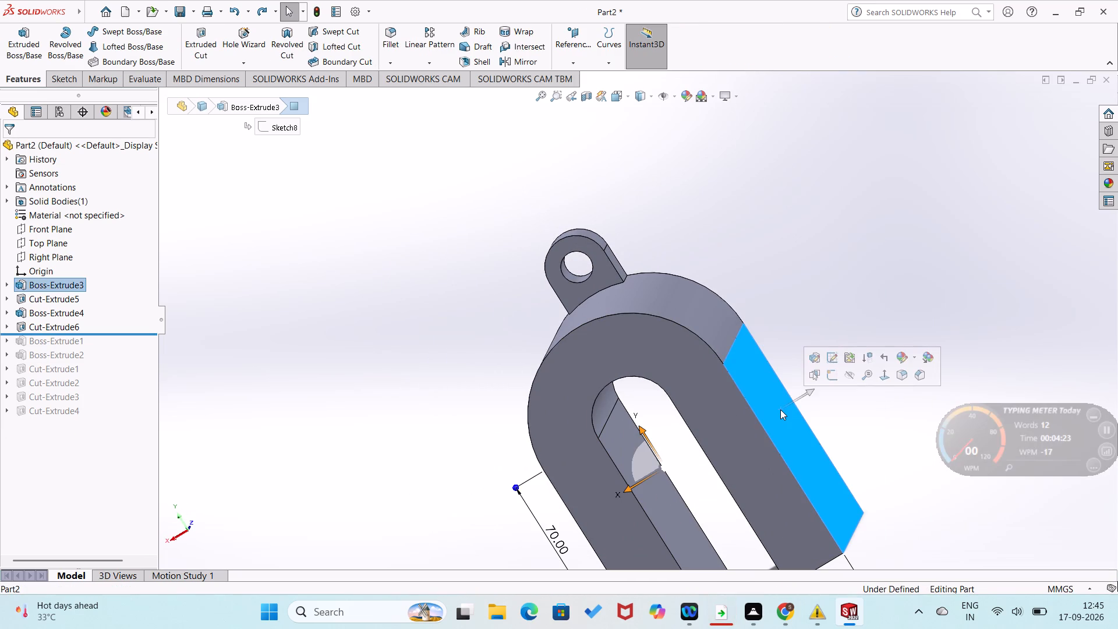
pyautogui.click(827, 378)
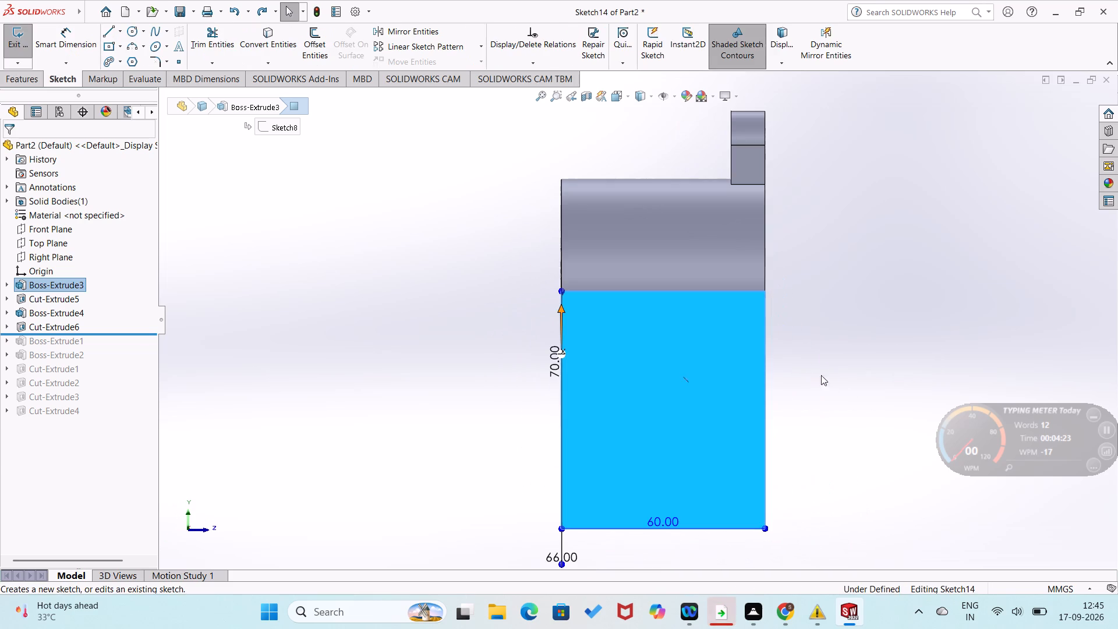
pyautogui.click(334, 355)
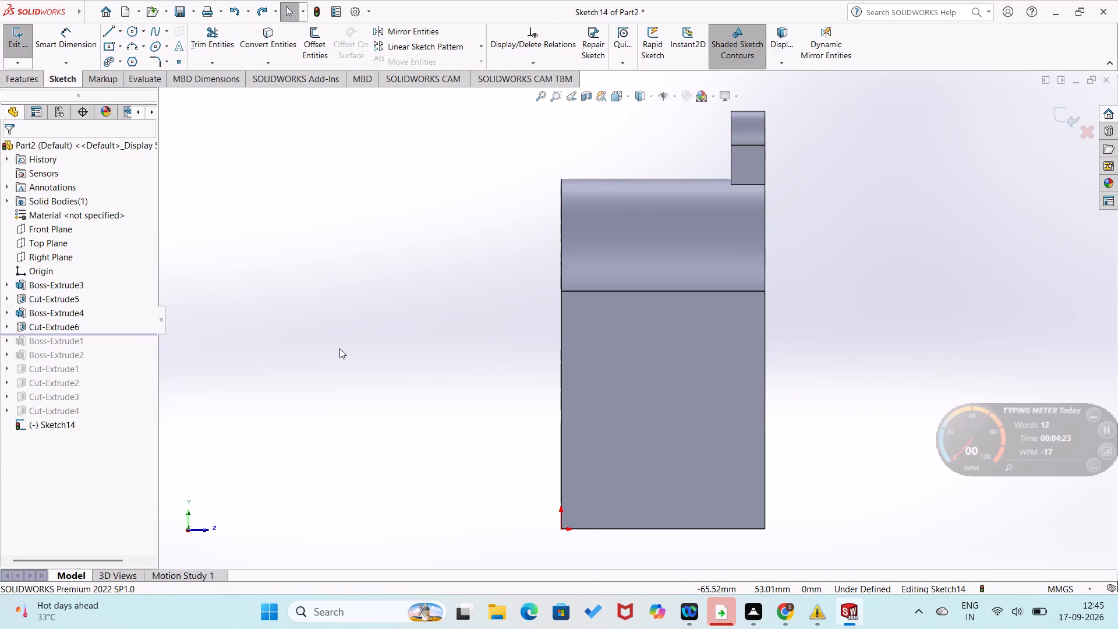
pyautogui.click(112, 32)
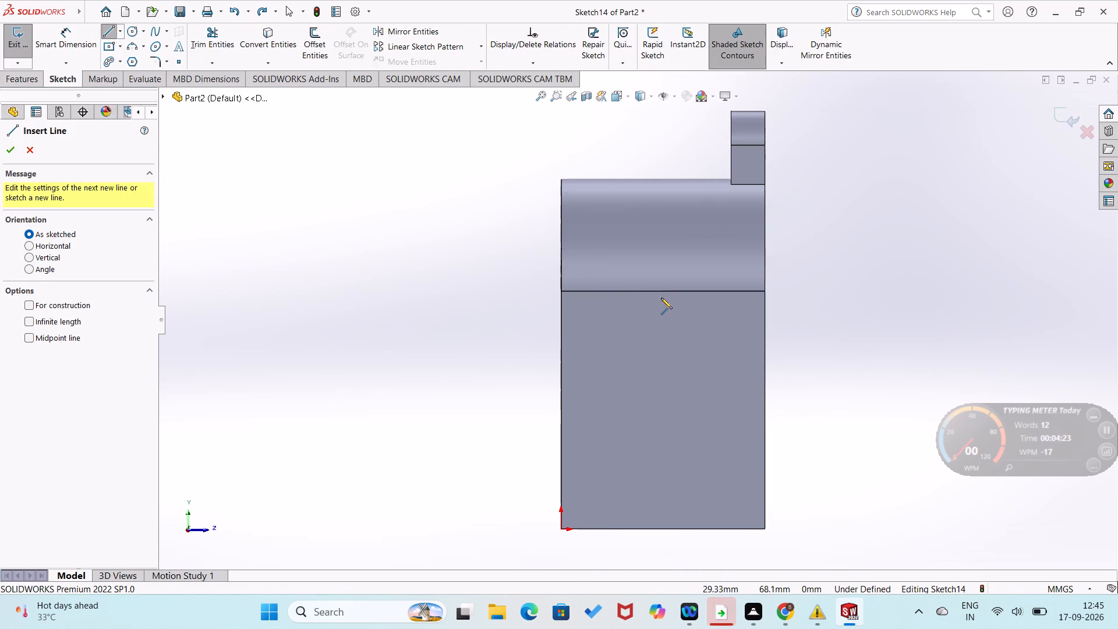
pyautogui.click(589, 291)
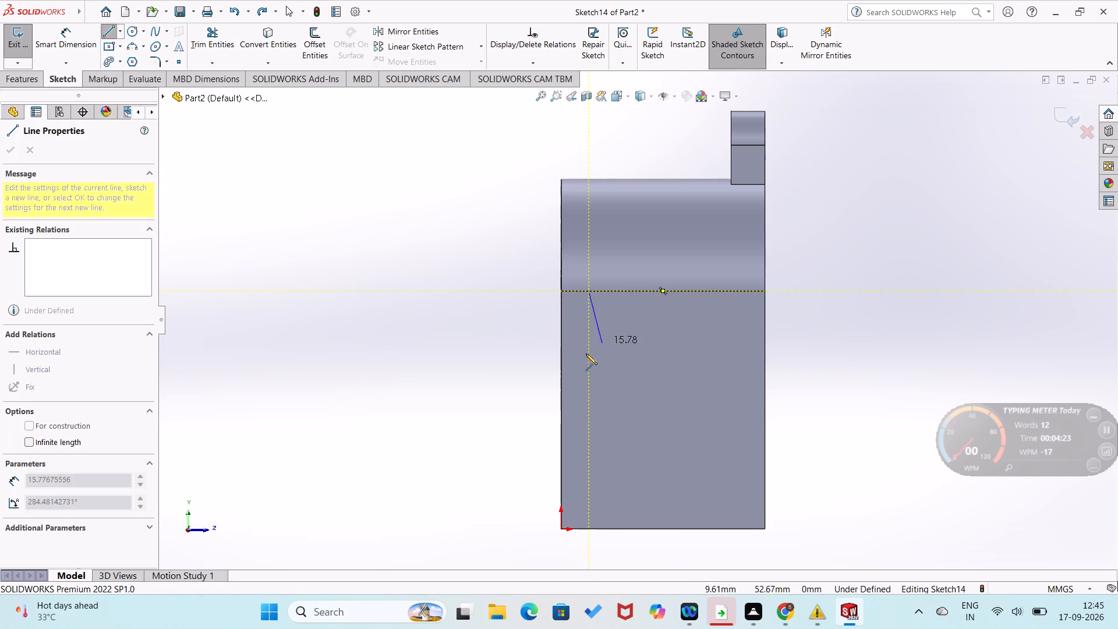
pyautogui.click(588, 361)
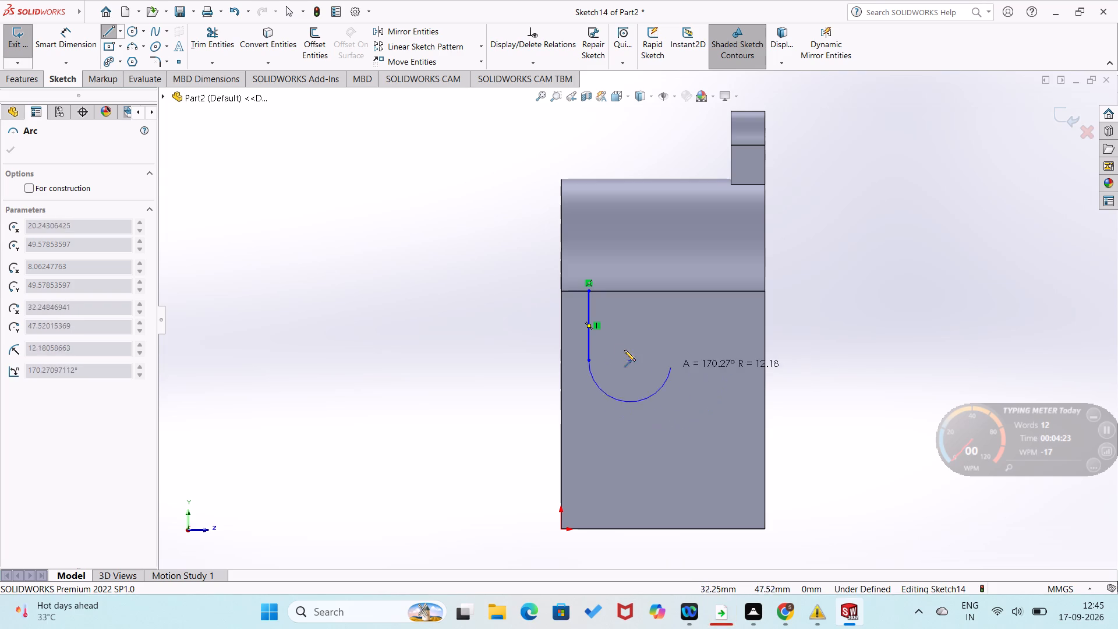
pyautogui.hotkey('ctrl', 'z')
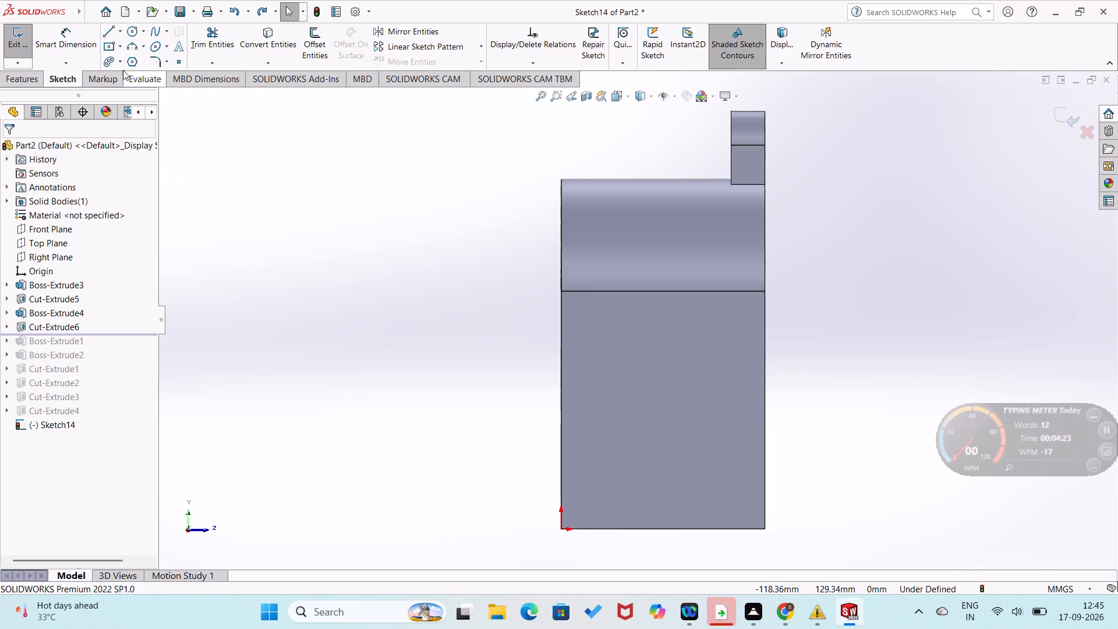
# Sketch a closed rectangle about 40 mm wide and 19 mm high, hanging from the side face's upper edge.
pyautogui.click(104, 27)
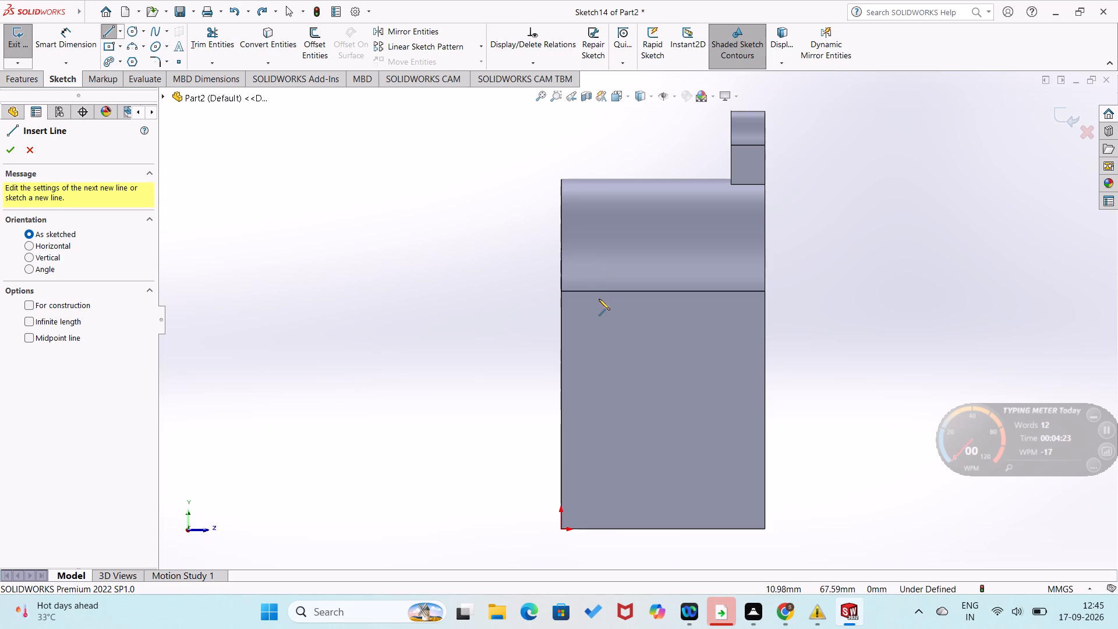
pyautogui.click(591, 292)
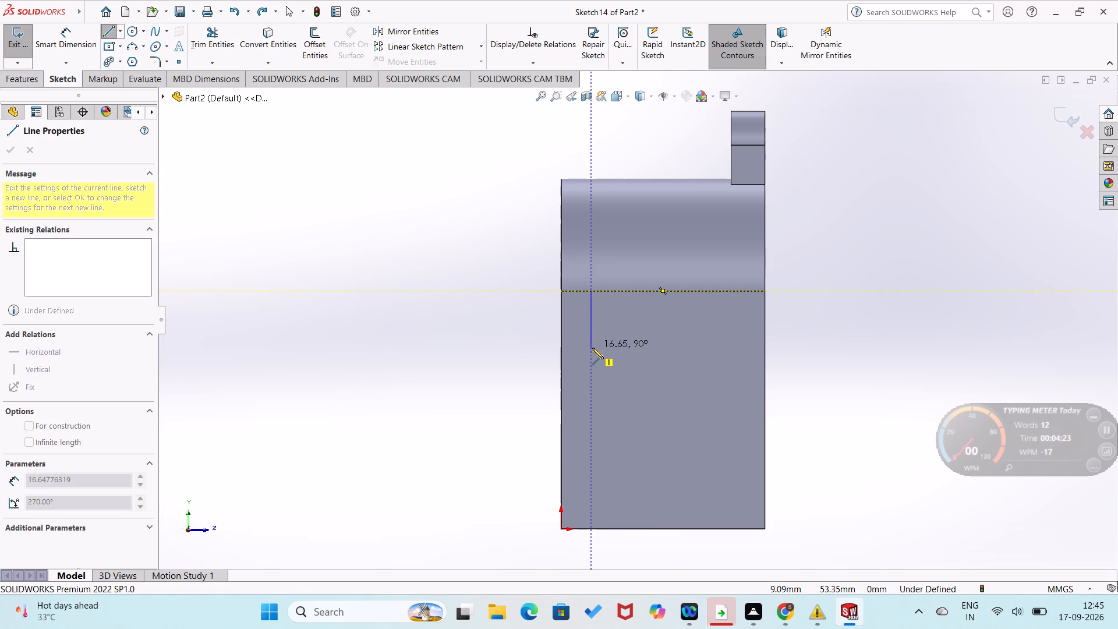
pyautogui.click(591, 355)
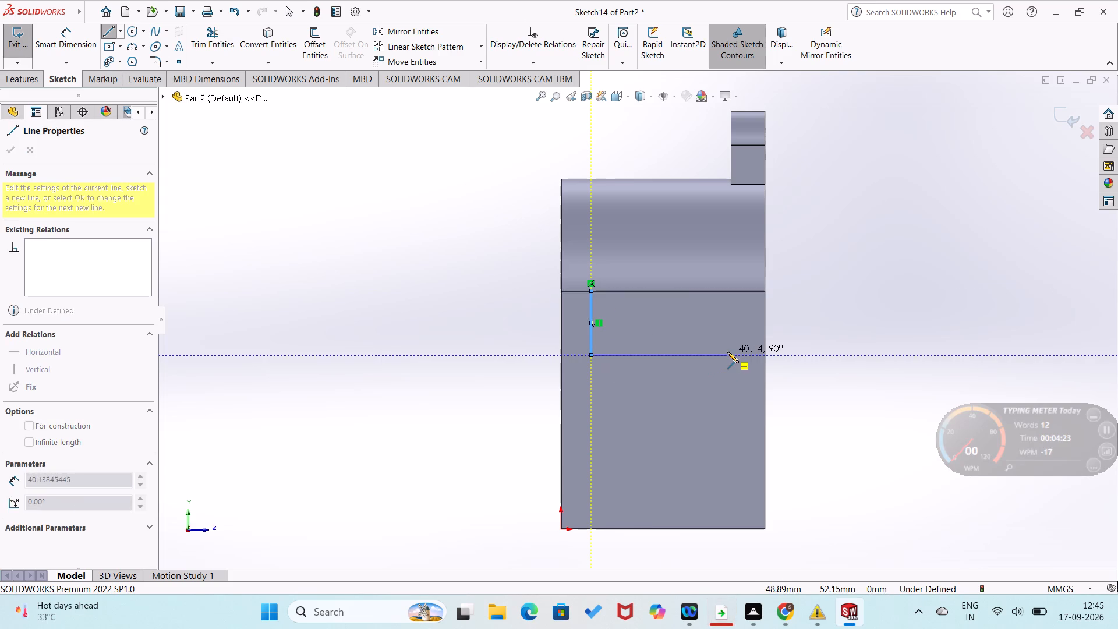
pyautogui.click(727, 352)
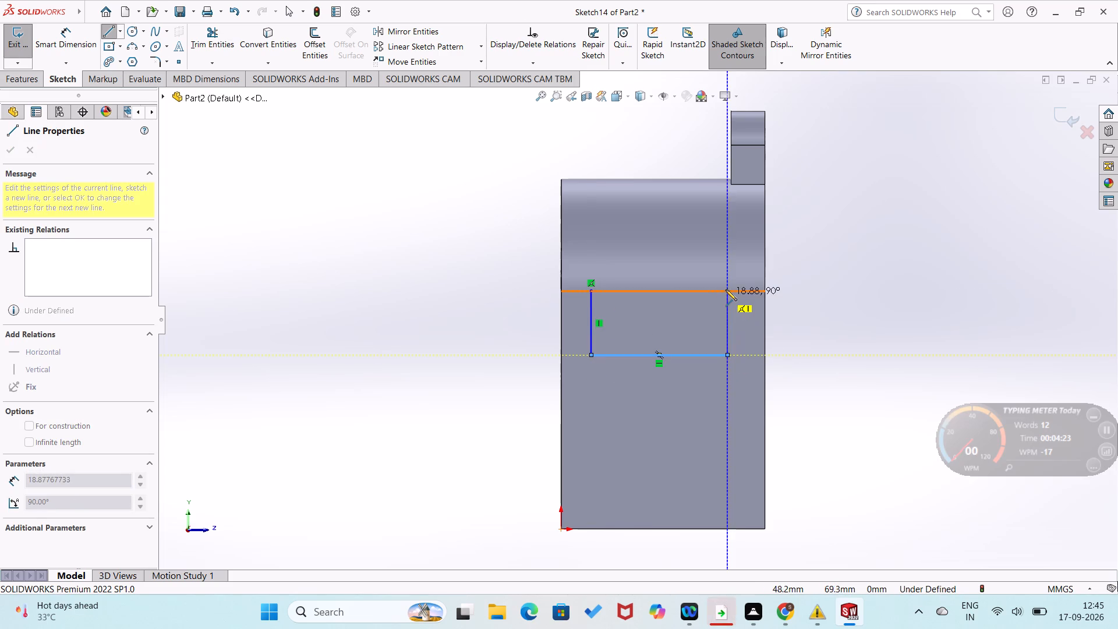
pyautogui.click(726, 289)
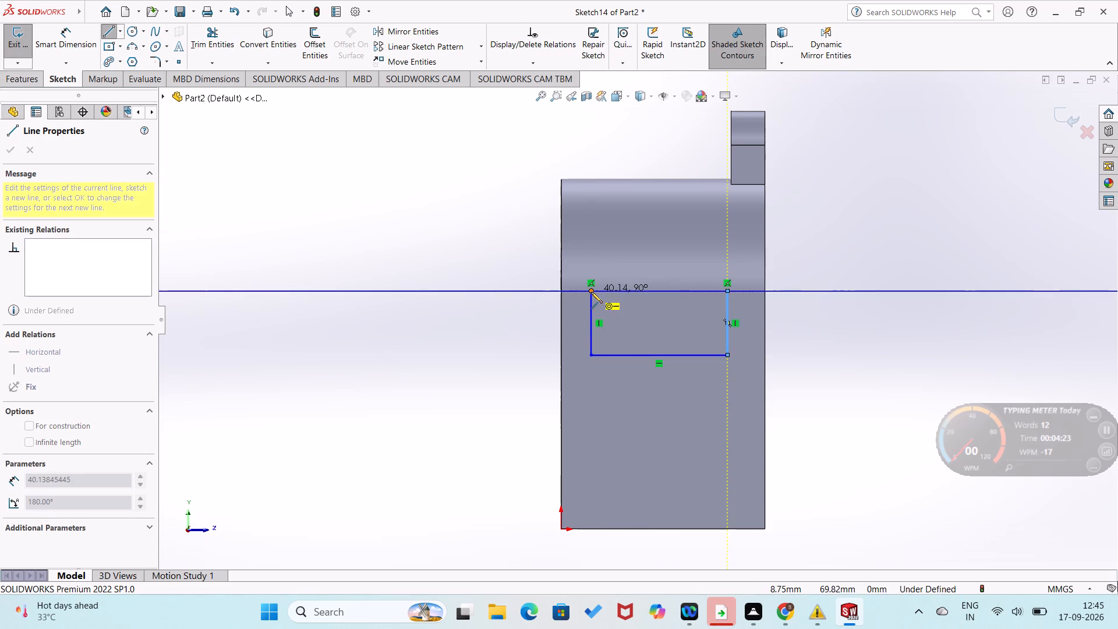
pyautogui.click(591, 292)
# Dimension both vertical sides of the rectangle 7 mm from the adjacent vertical edges of the side face.
pyautogui.moveTo(591, 293); pyautogui.dragTo(608, 228, button='right')
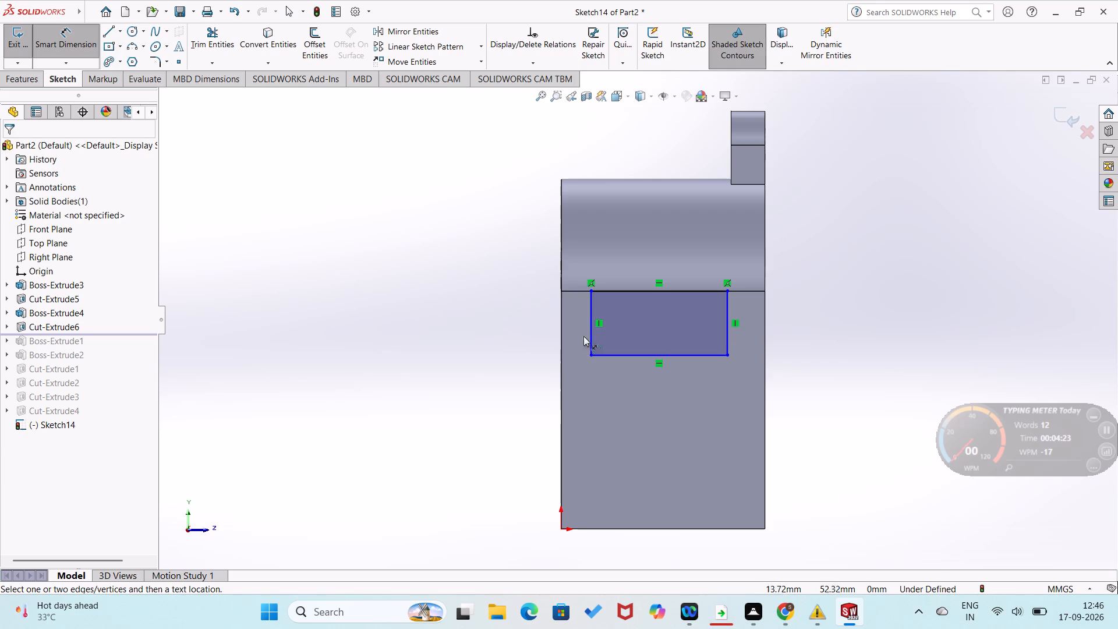
pyautogui.click(562, 314)
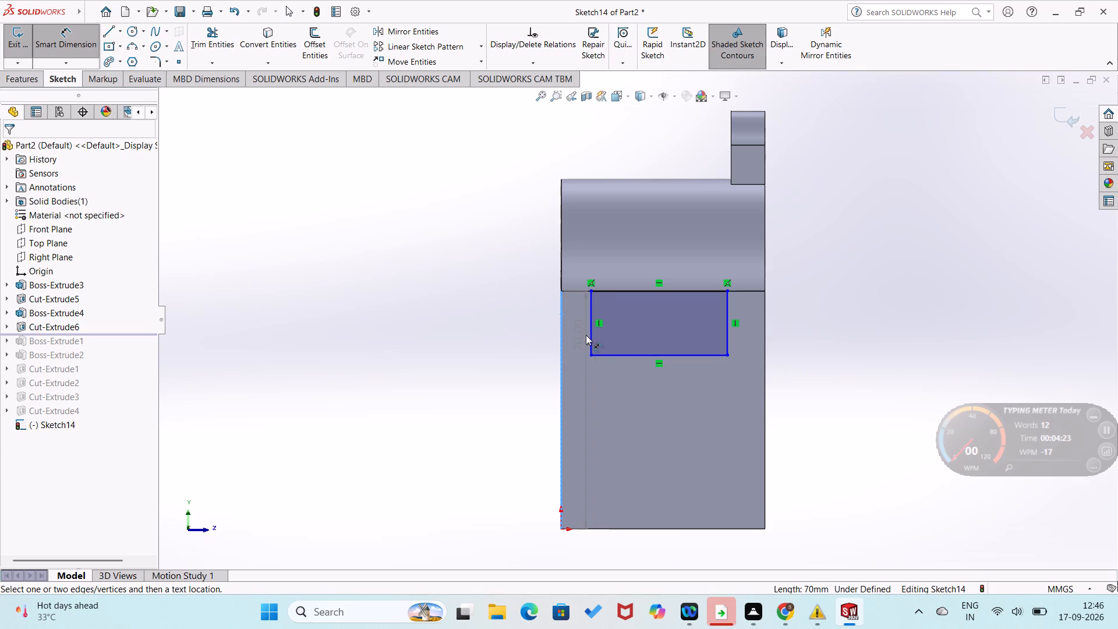
pyautogui.click(588, 335)
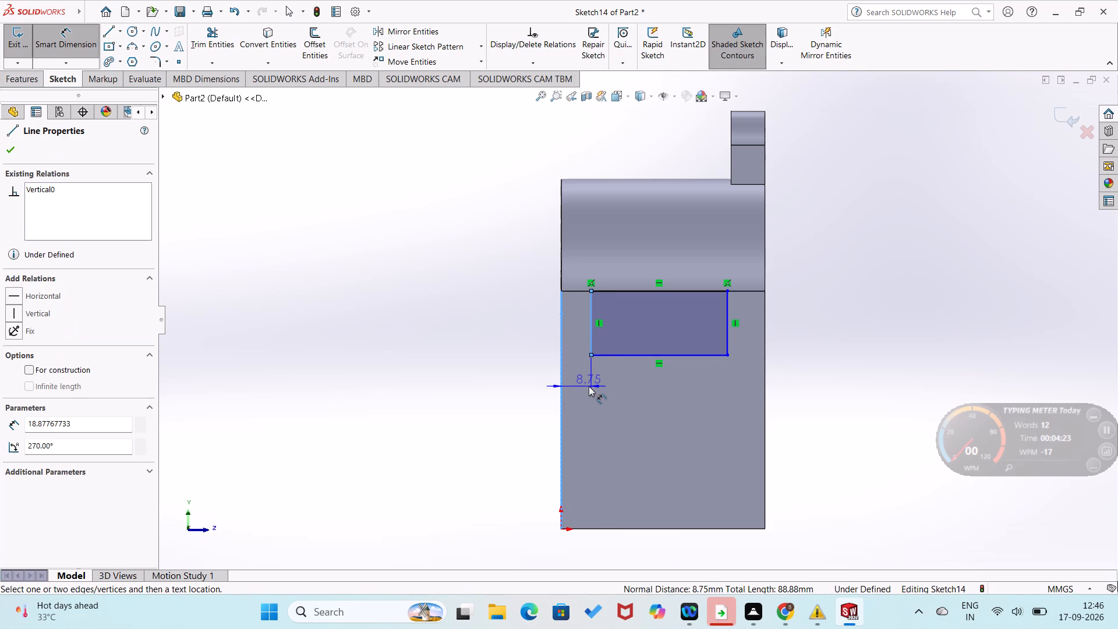
pyautogui.click(589, 386)
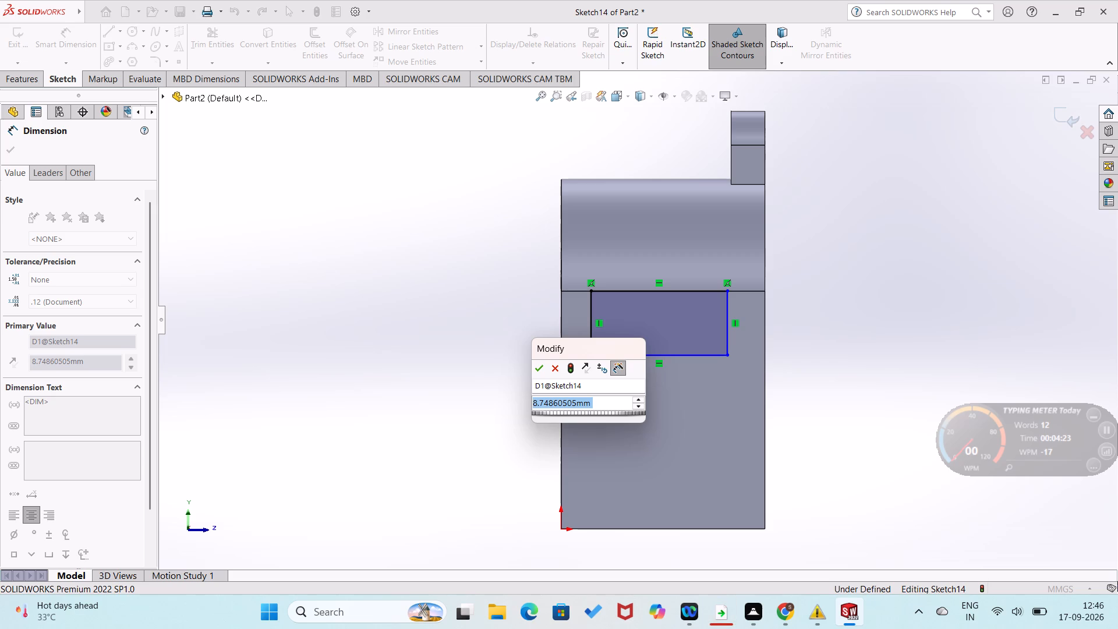
pyautogui.press('7')
pyautogui.press('Return')
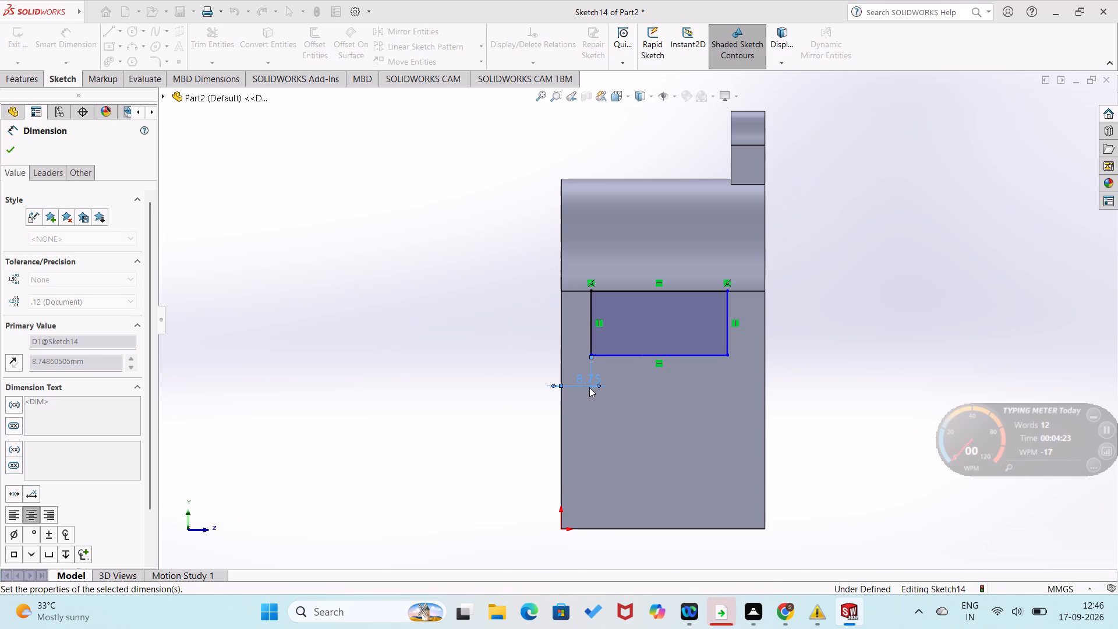
pyautogui.click(720, 336)
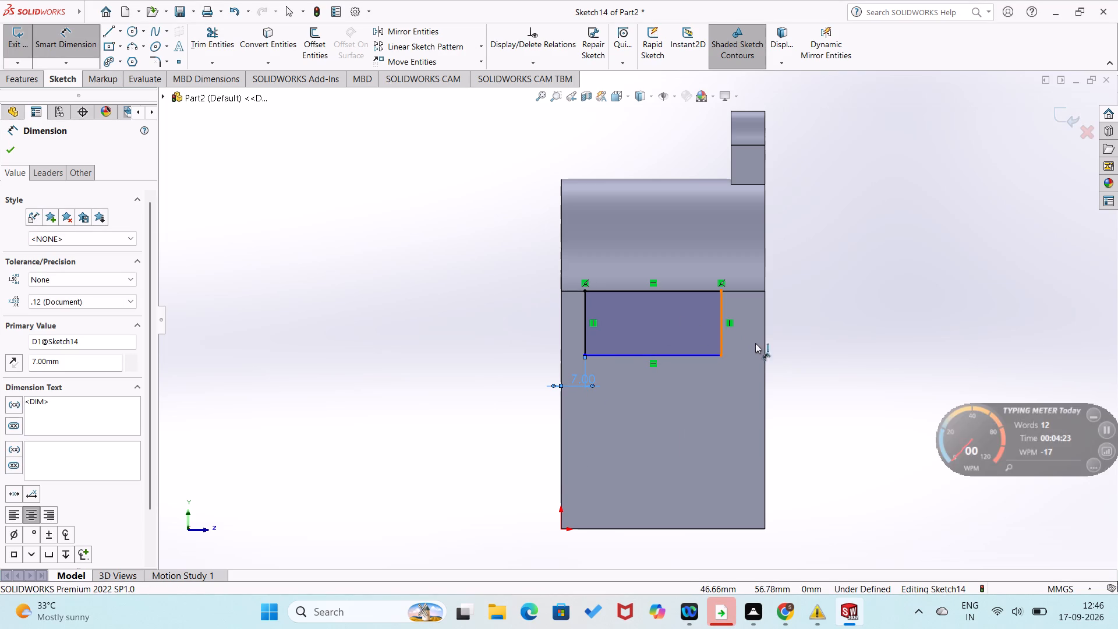
pyautogui.click(766, 338)
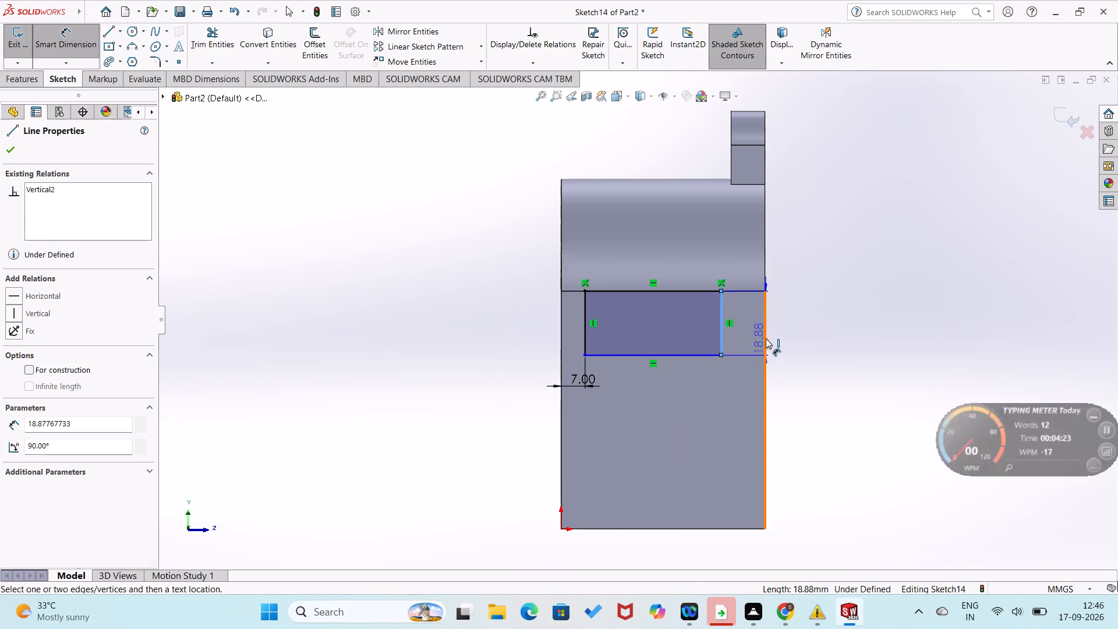
pyautogui.click(747, 377)
pyautogui.press('7')
pyautogui.press('Return')
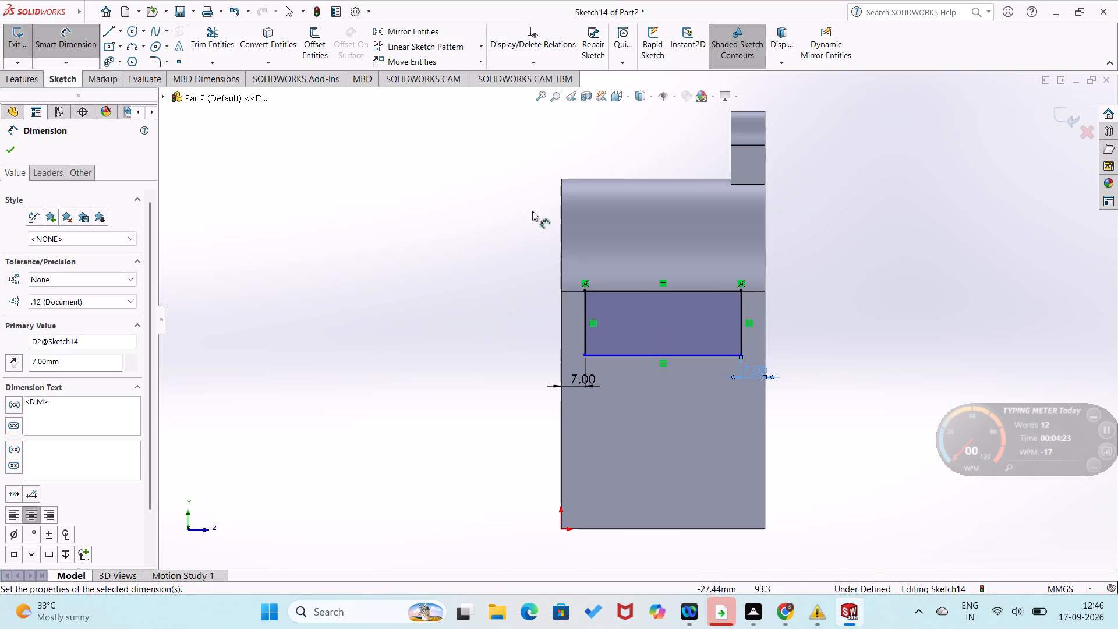
# Round the rectangle's two lower corners with 5 mm sketch fillets.
pyautogui.click(154, 62)
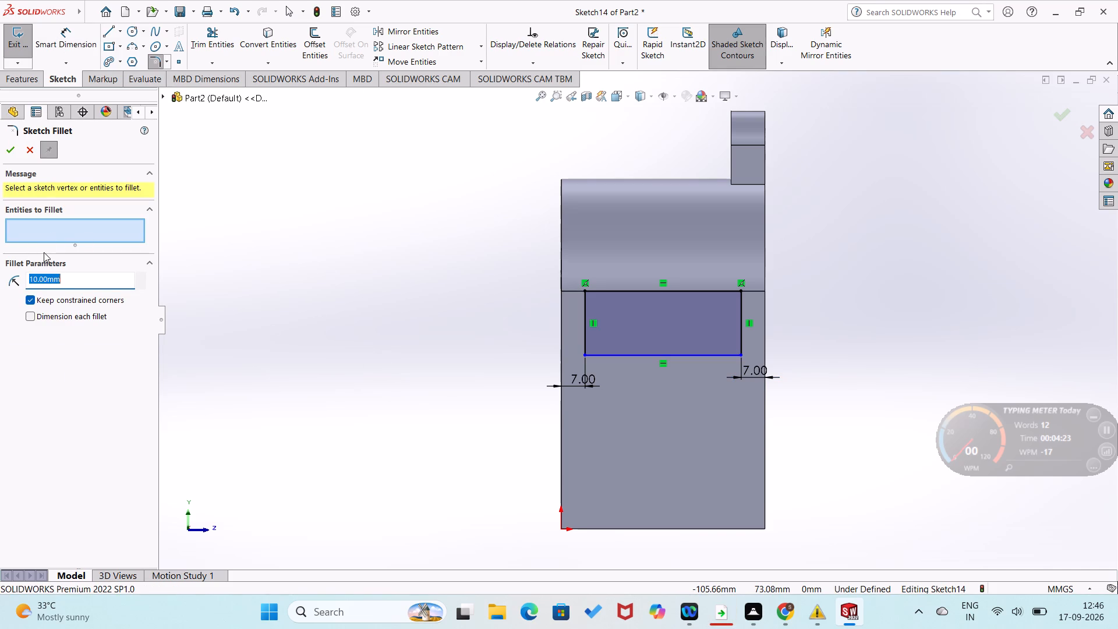
pyautogui.press('5')
pyautogui.press('Return')
pyautogui.click(585, 340)
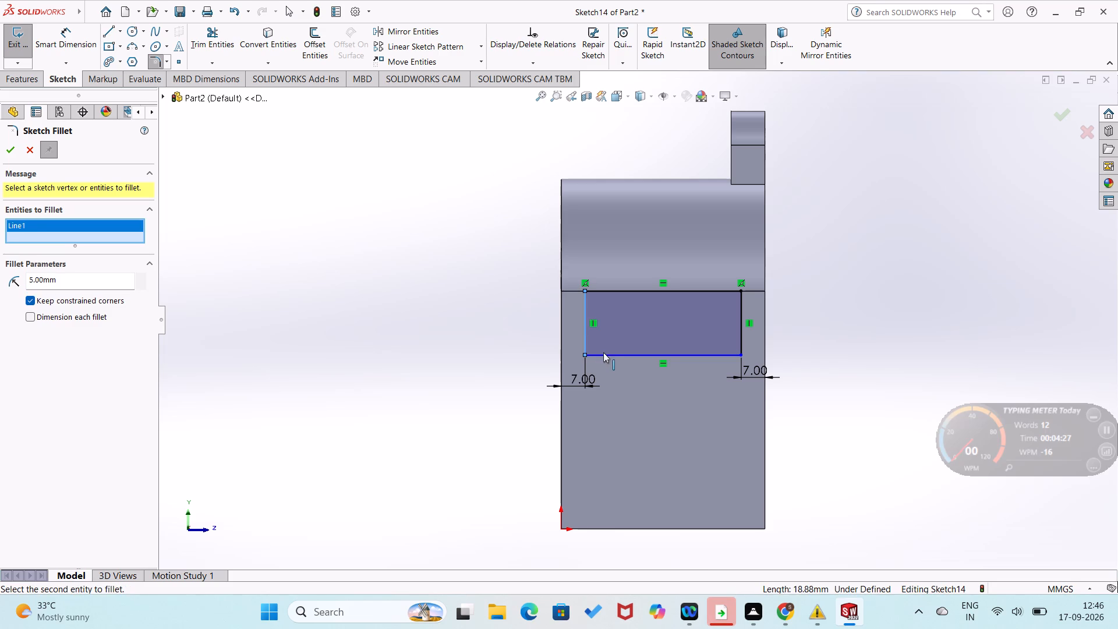
pyautogui.click(603, 352)
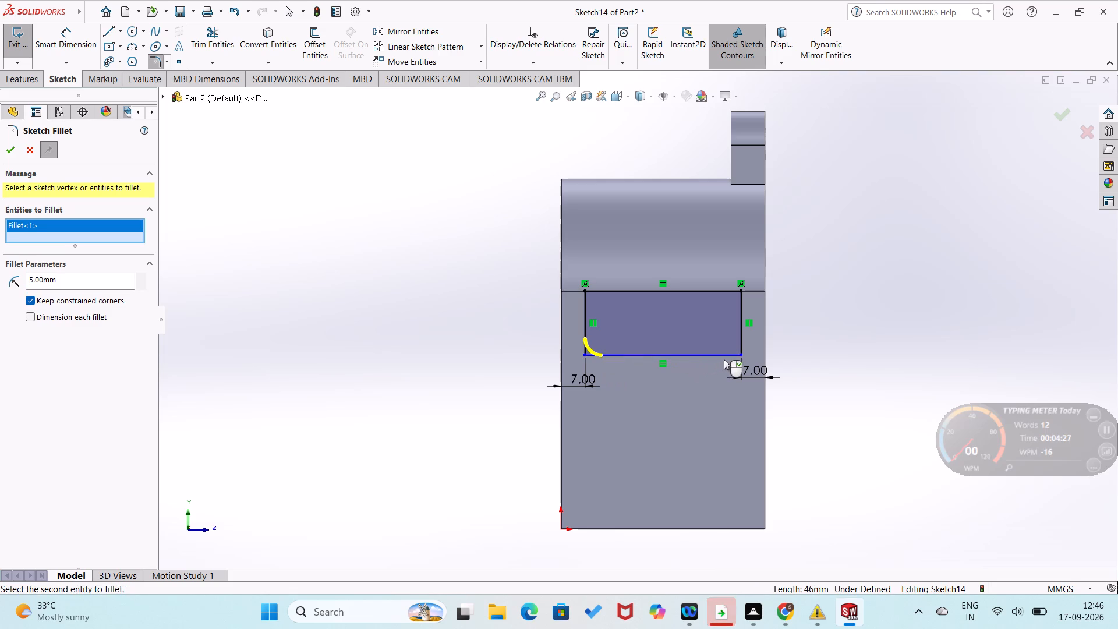
pyautogui.click(725, 356)
pyautogui.click(742, 342)
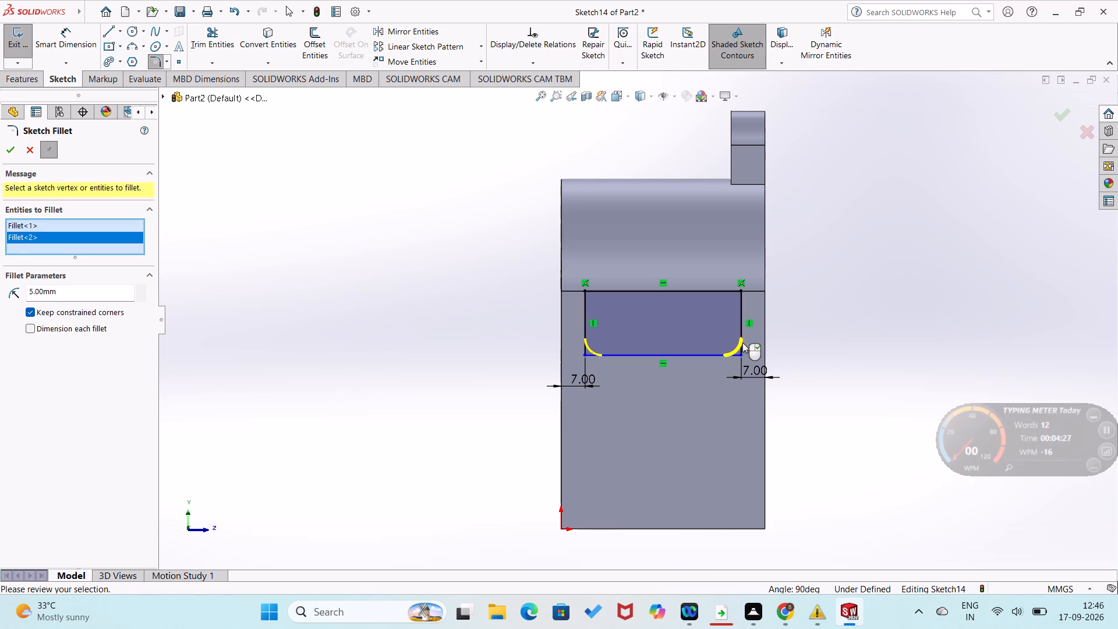
pyautogui.click(15, 146)
pyautogui.click(204, 238)
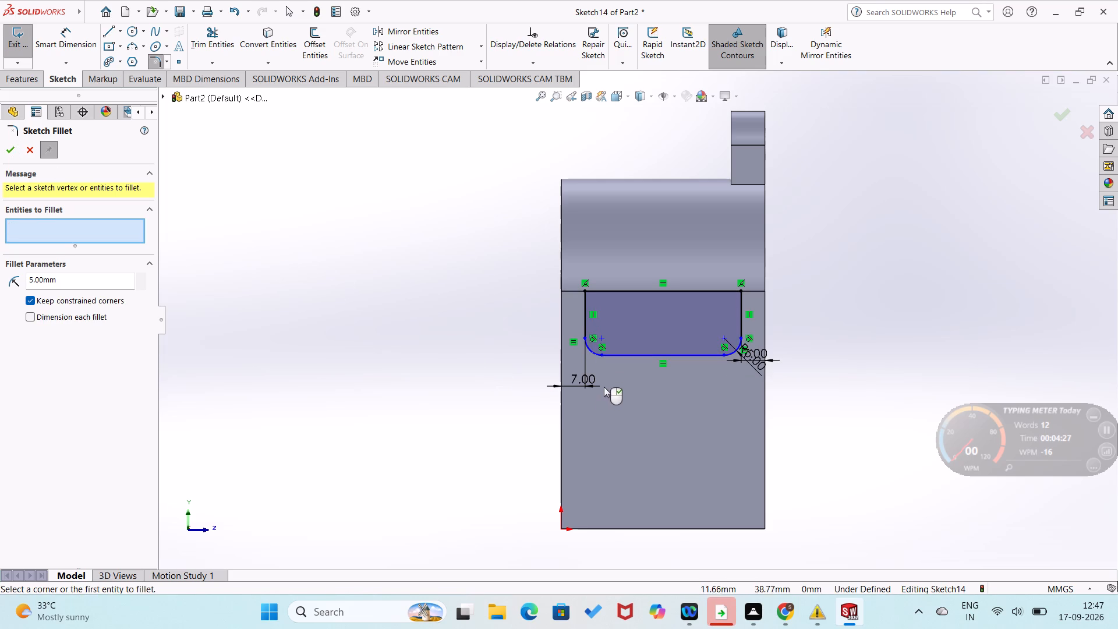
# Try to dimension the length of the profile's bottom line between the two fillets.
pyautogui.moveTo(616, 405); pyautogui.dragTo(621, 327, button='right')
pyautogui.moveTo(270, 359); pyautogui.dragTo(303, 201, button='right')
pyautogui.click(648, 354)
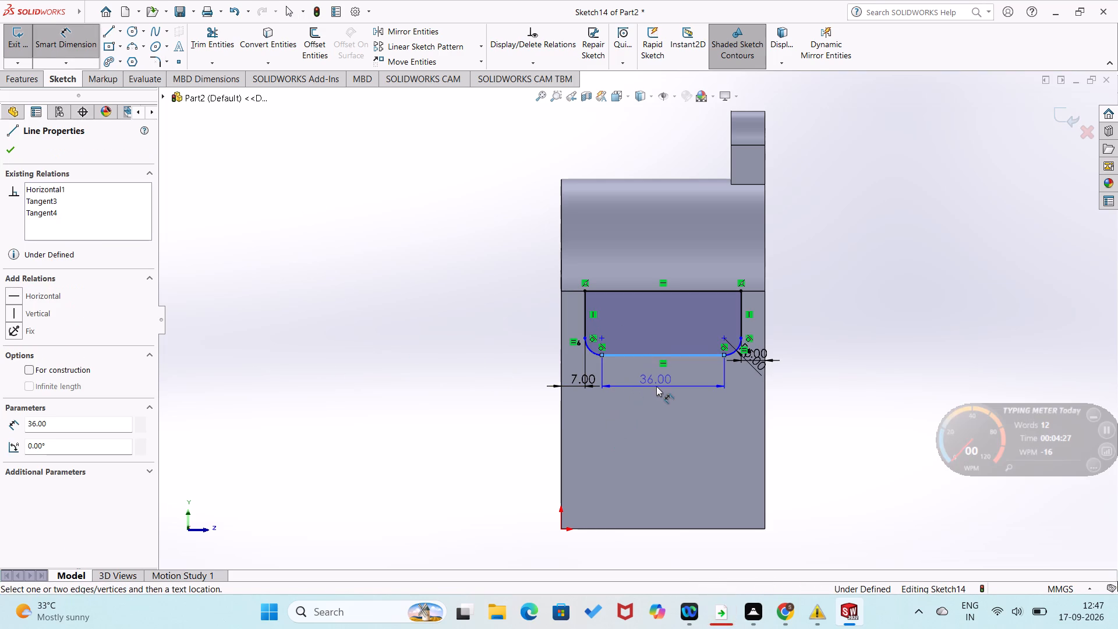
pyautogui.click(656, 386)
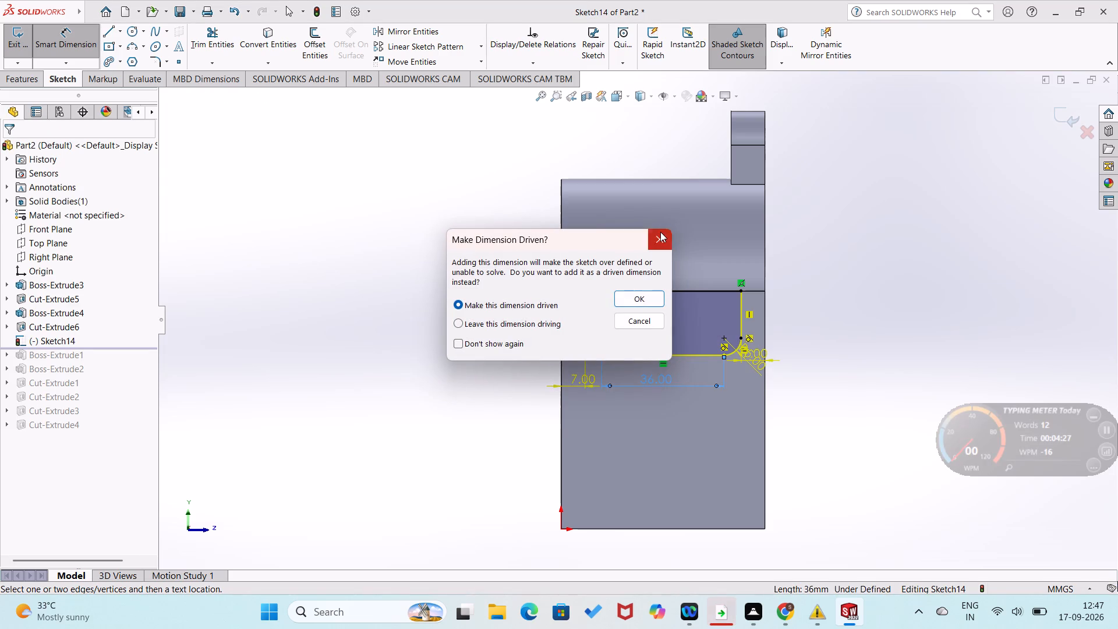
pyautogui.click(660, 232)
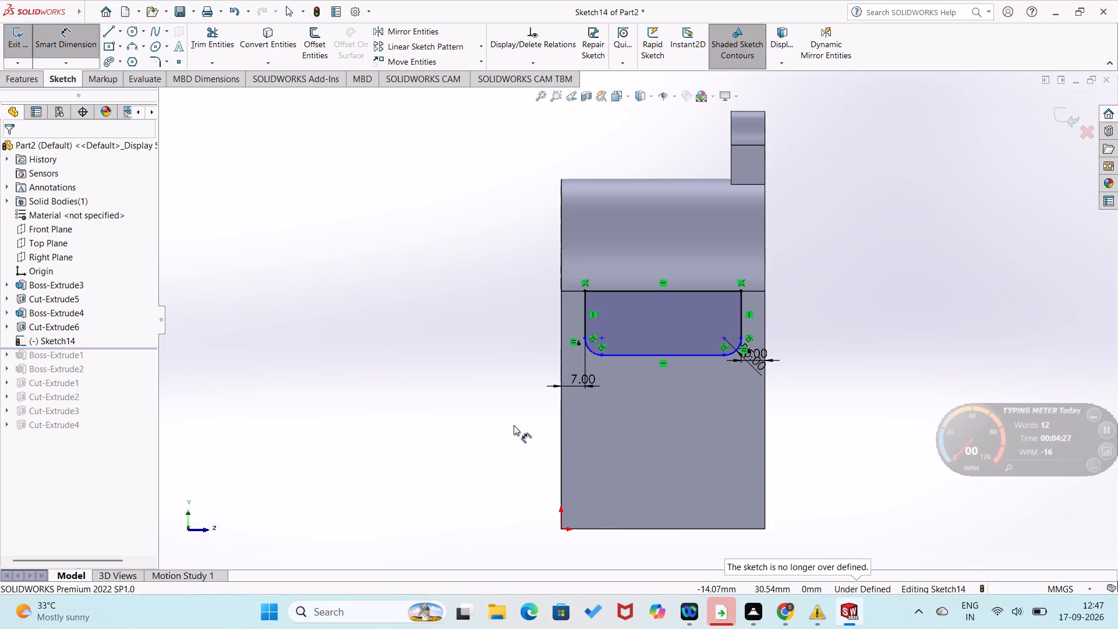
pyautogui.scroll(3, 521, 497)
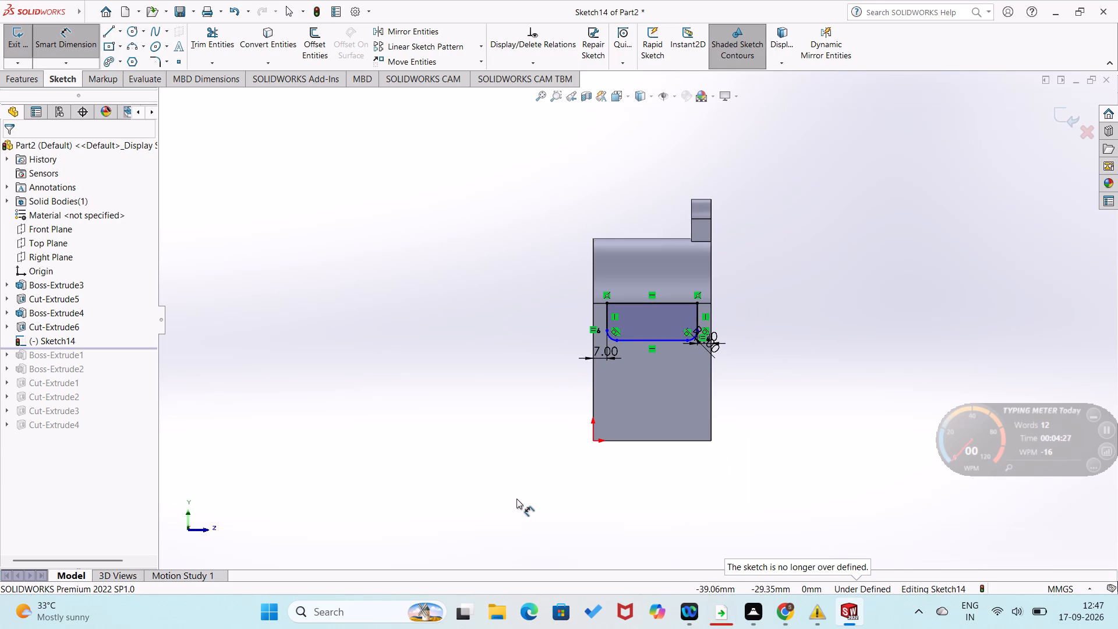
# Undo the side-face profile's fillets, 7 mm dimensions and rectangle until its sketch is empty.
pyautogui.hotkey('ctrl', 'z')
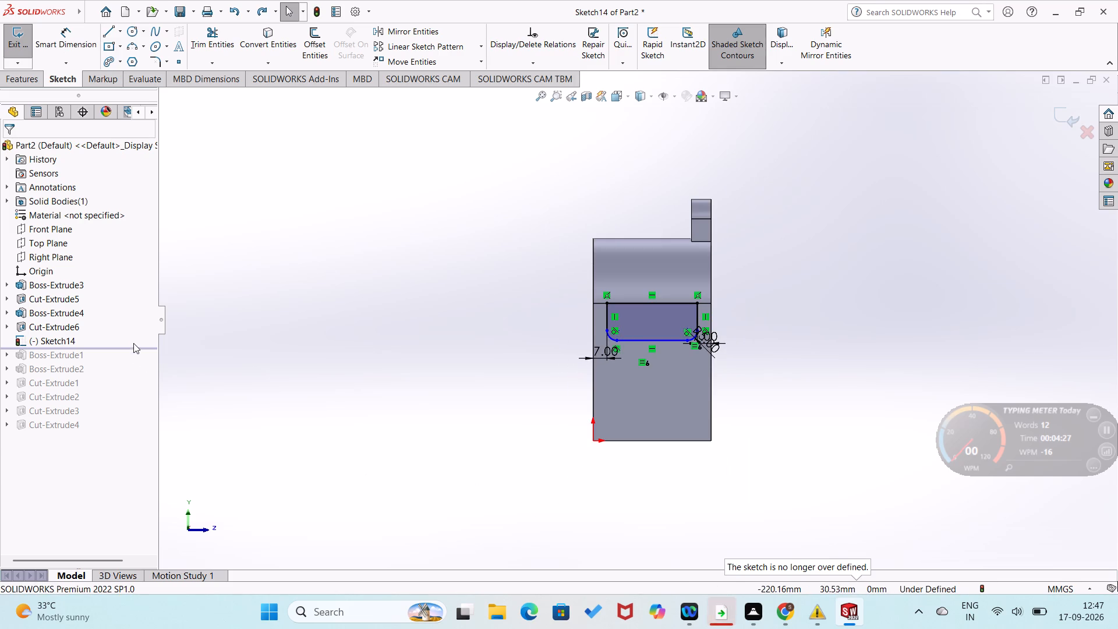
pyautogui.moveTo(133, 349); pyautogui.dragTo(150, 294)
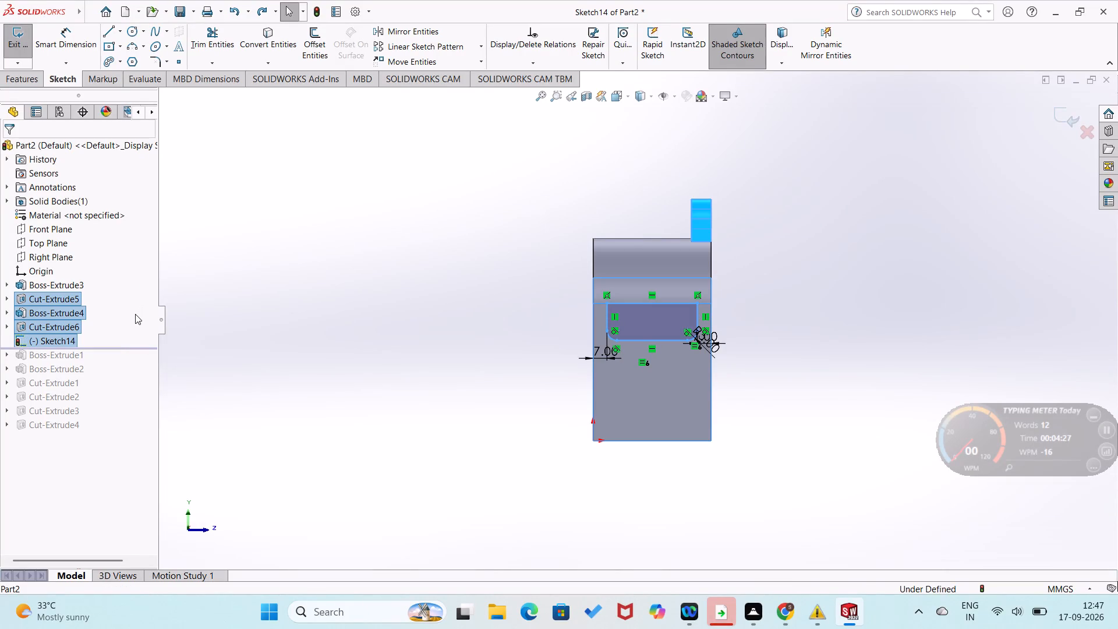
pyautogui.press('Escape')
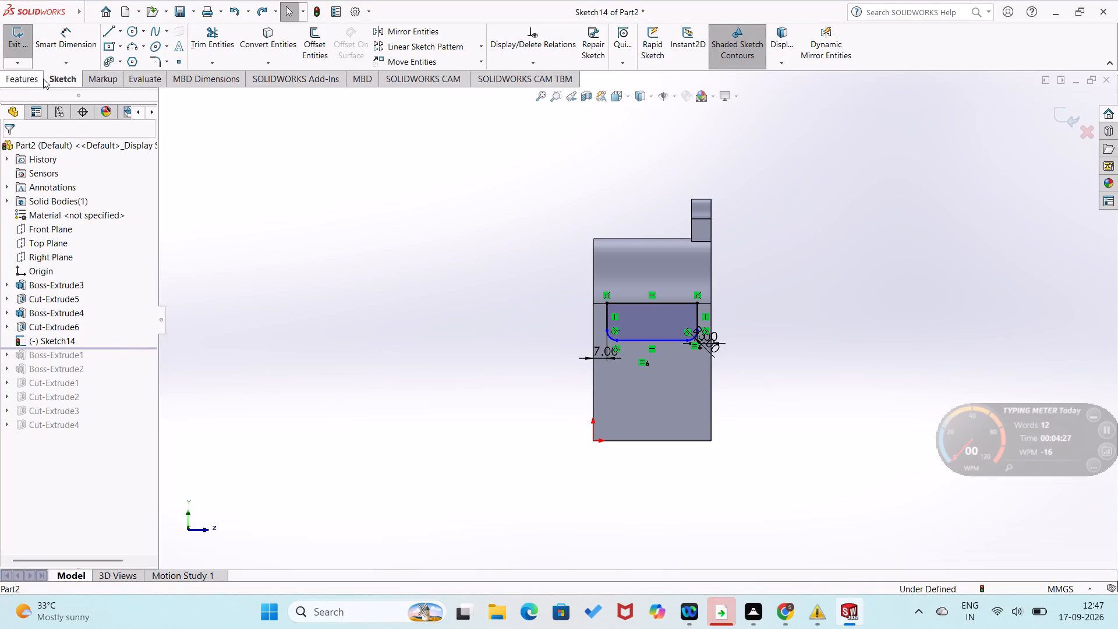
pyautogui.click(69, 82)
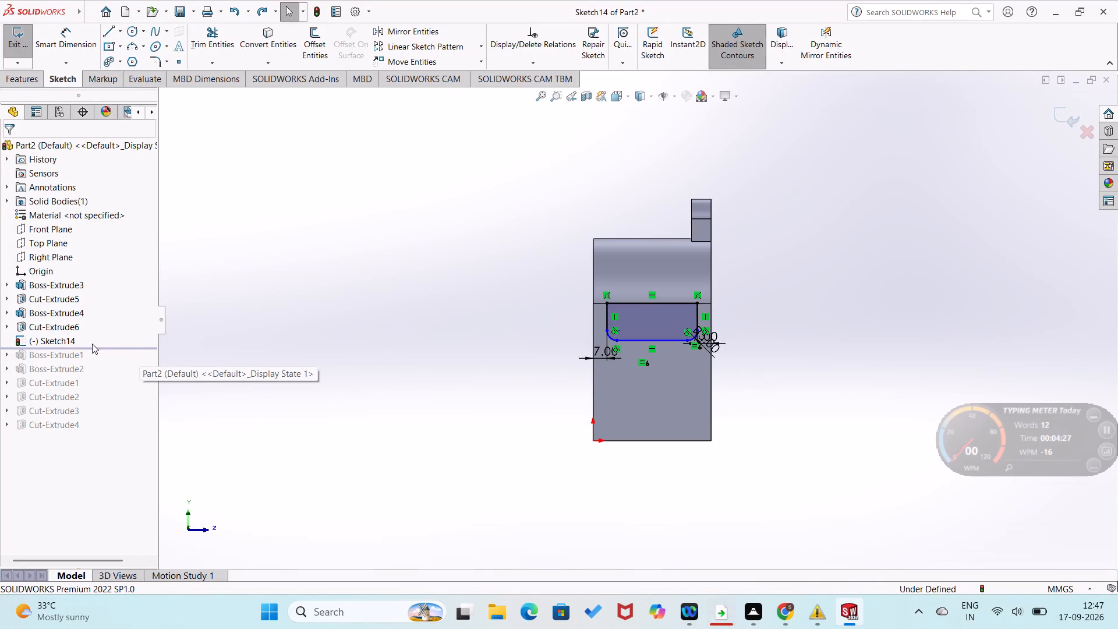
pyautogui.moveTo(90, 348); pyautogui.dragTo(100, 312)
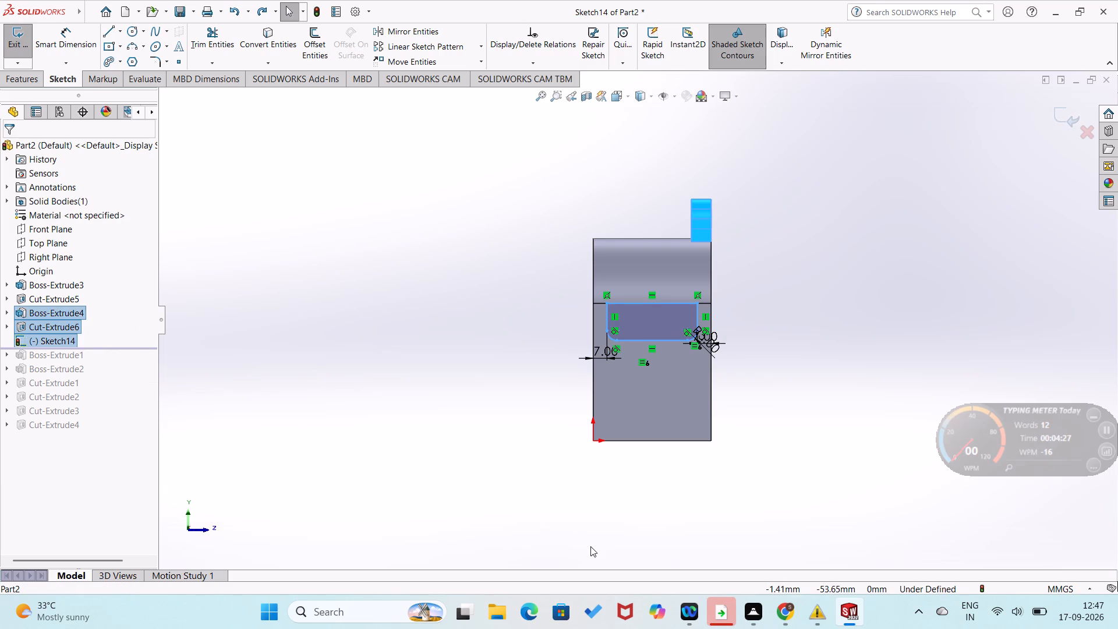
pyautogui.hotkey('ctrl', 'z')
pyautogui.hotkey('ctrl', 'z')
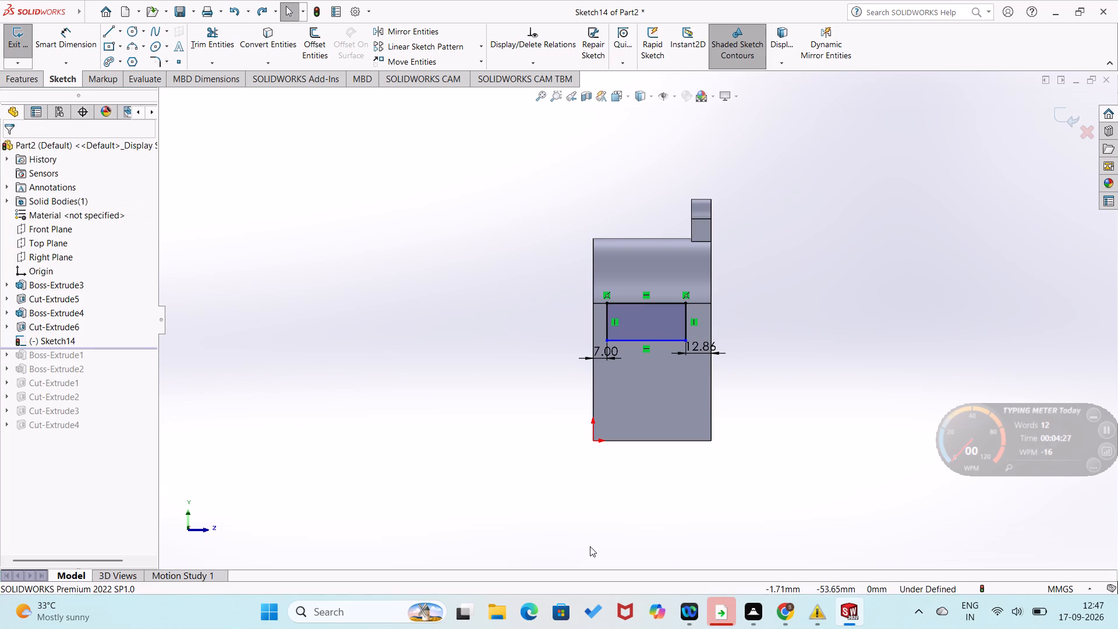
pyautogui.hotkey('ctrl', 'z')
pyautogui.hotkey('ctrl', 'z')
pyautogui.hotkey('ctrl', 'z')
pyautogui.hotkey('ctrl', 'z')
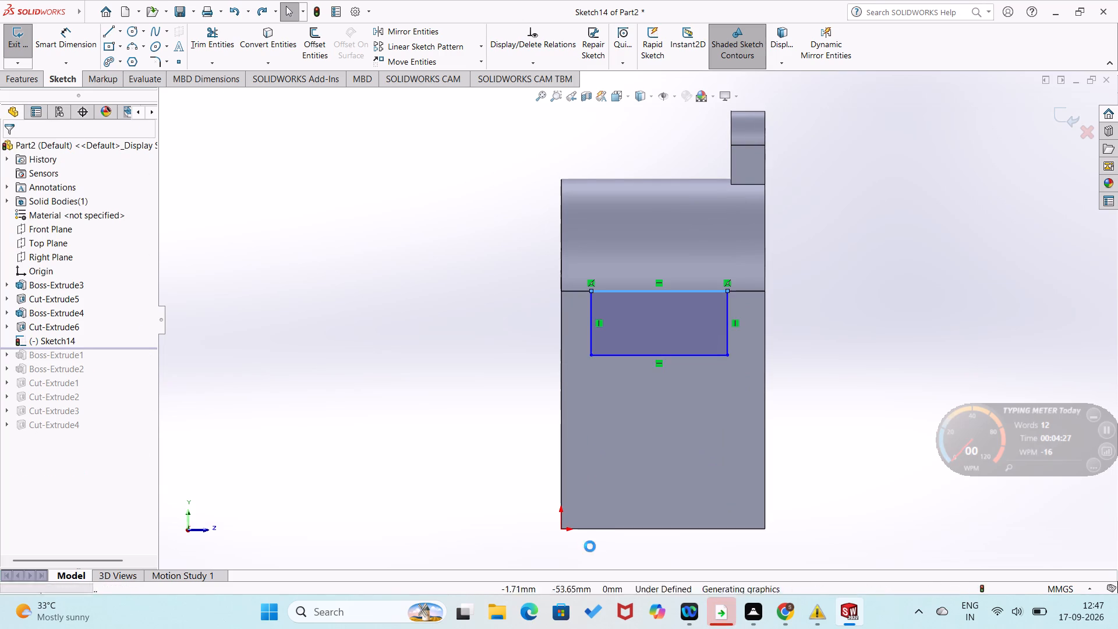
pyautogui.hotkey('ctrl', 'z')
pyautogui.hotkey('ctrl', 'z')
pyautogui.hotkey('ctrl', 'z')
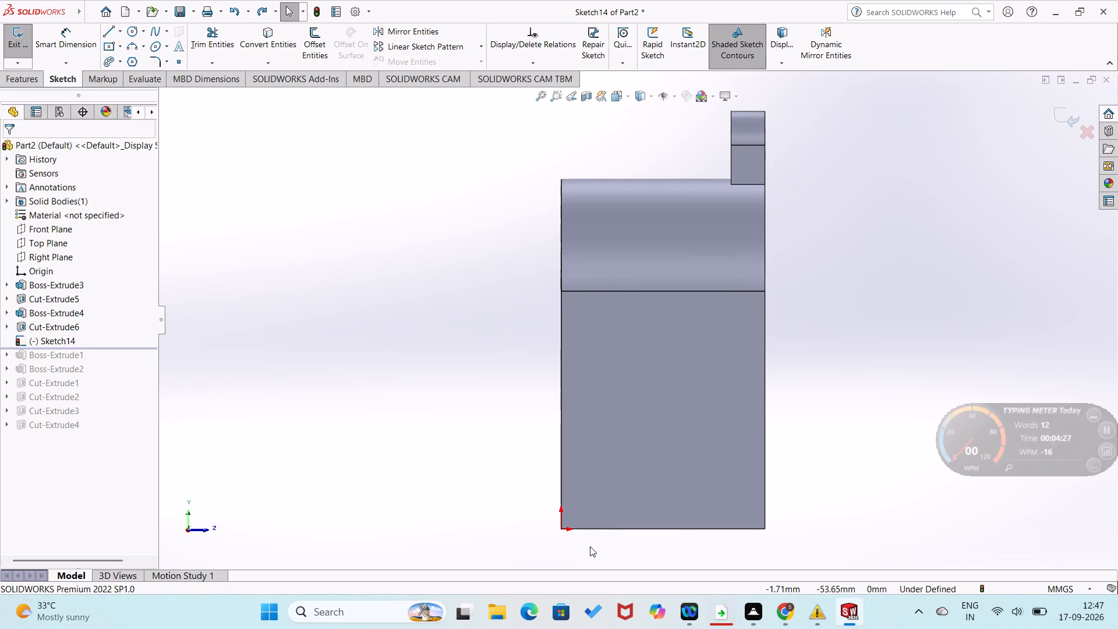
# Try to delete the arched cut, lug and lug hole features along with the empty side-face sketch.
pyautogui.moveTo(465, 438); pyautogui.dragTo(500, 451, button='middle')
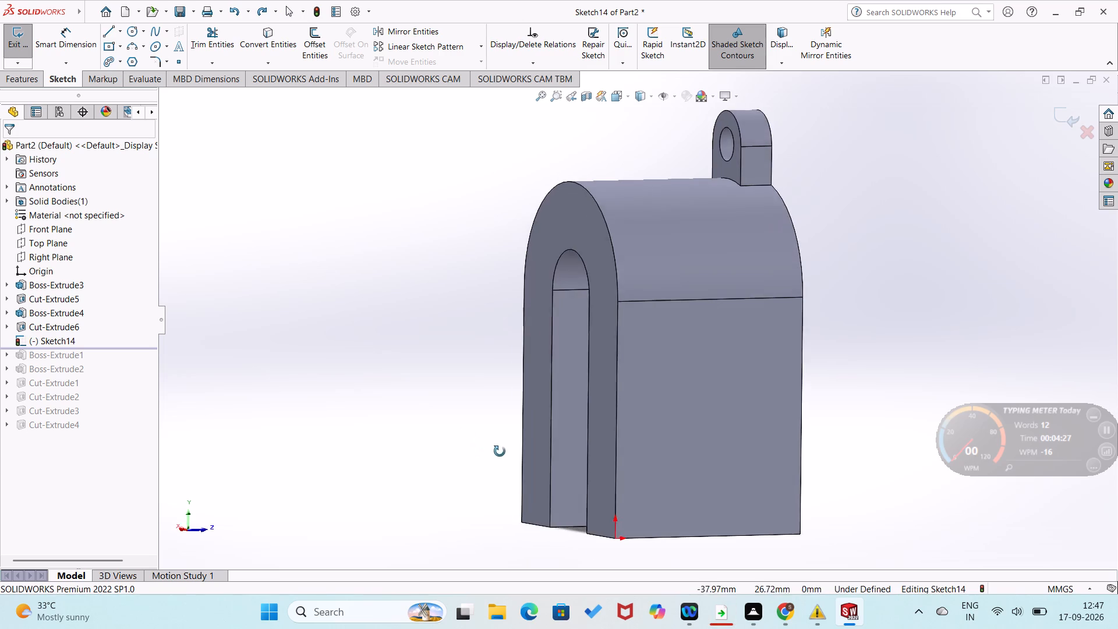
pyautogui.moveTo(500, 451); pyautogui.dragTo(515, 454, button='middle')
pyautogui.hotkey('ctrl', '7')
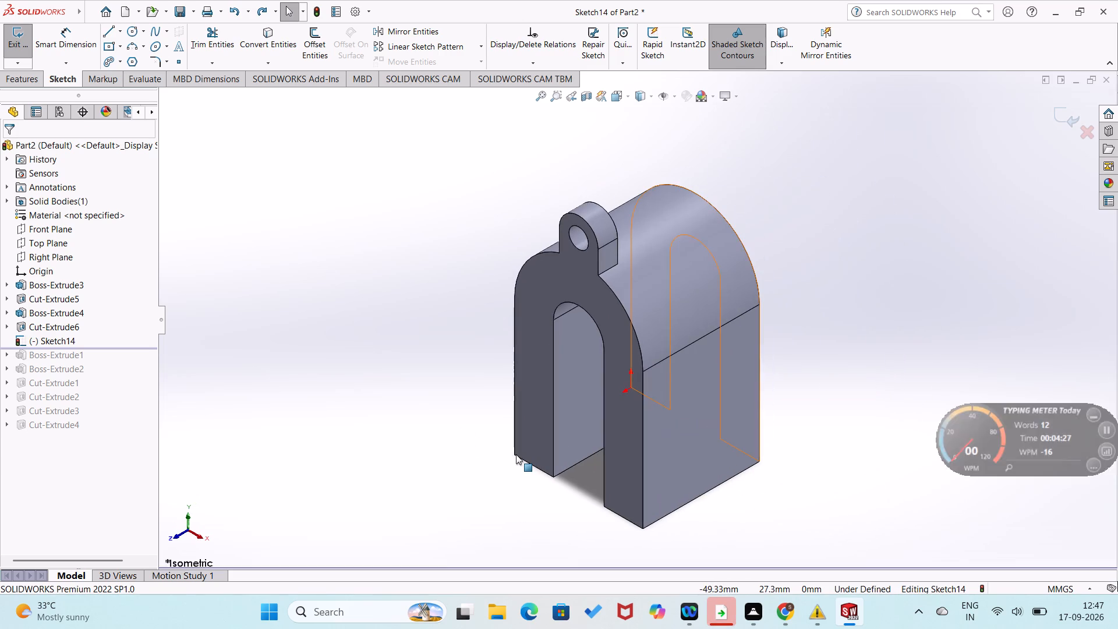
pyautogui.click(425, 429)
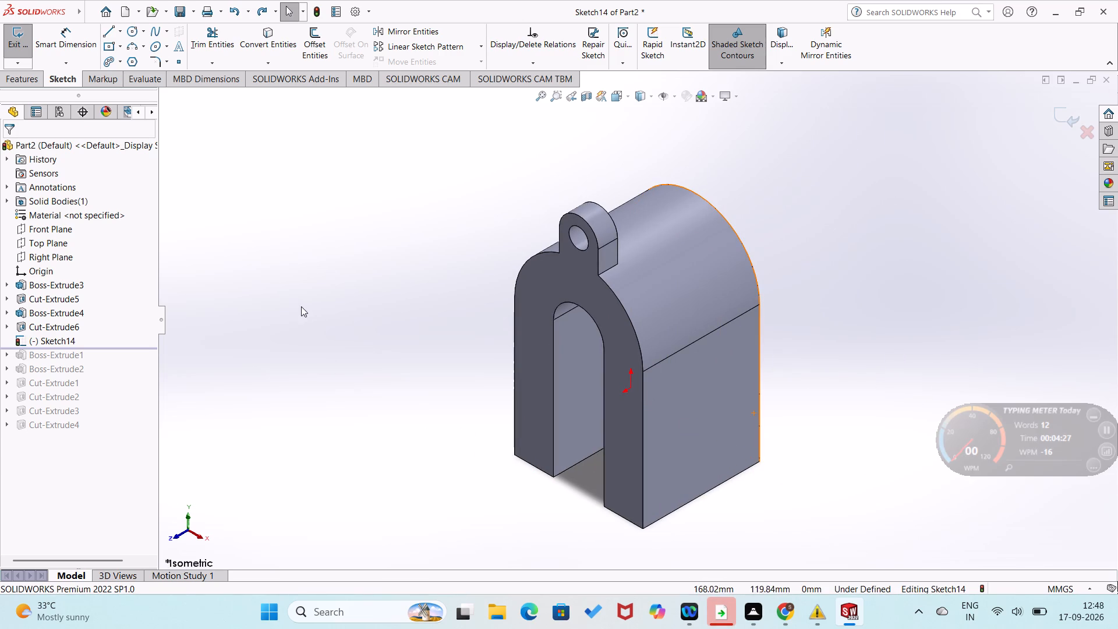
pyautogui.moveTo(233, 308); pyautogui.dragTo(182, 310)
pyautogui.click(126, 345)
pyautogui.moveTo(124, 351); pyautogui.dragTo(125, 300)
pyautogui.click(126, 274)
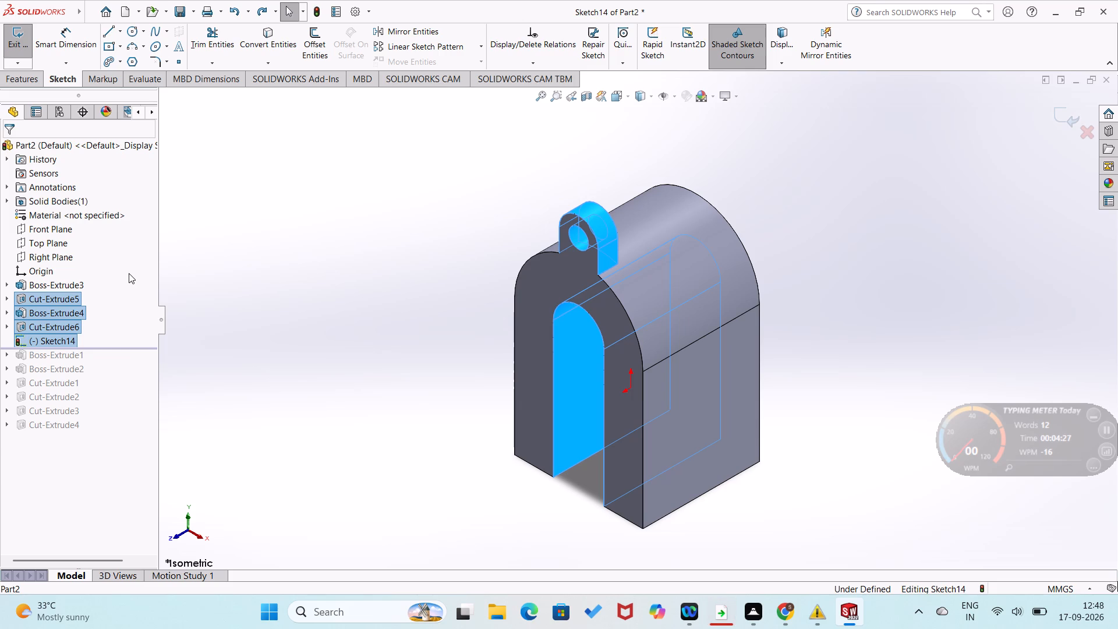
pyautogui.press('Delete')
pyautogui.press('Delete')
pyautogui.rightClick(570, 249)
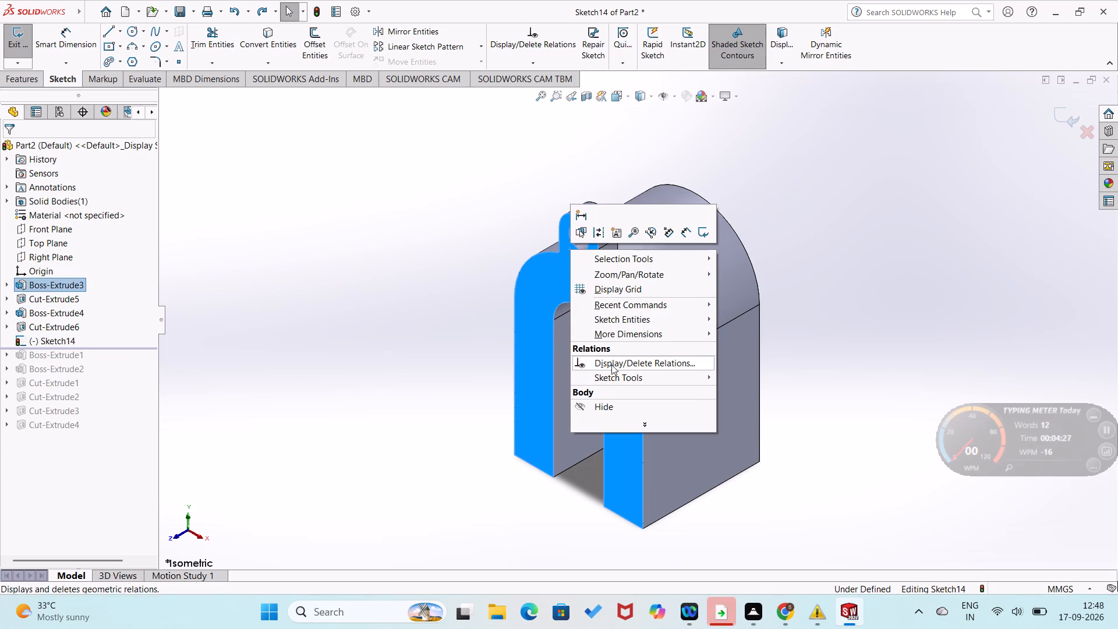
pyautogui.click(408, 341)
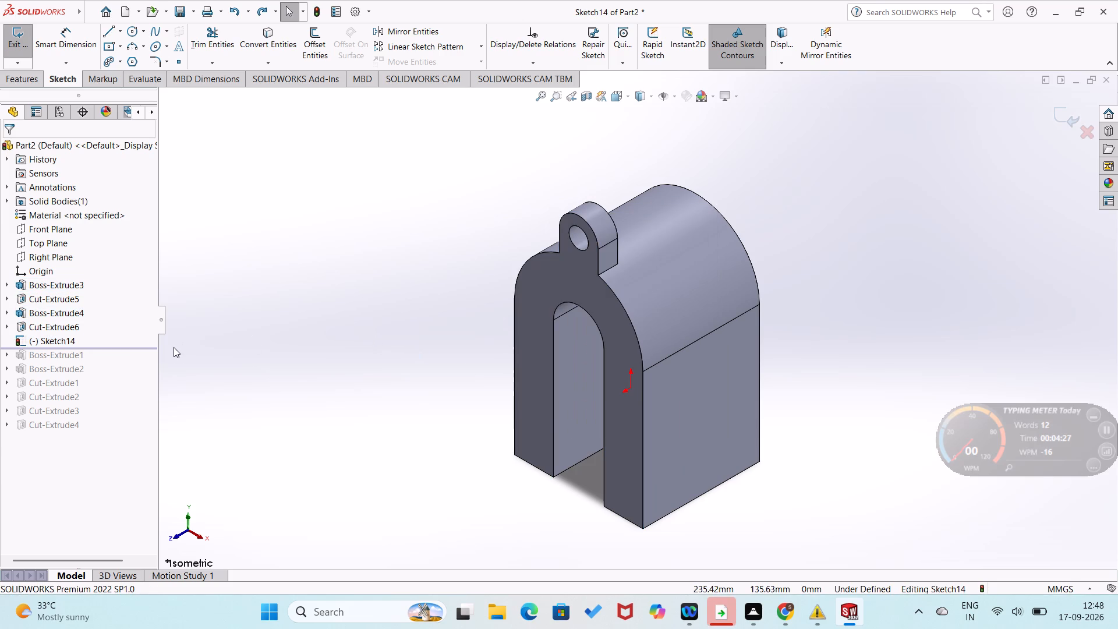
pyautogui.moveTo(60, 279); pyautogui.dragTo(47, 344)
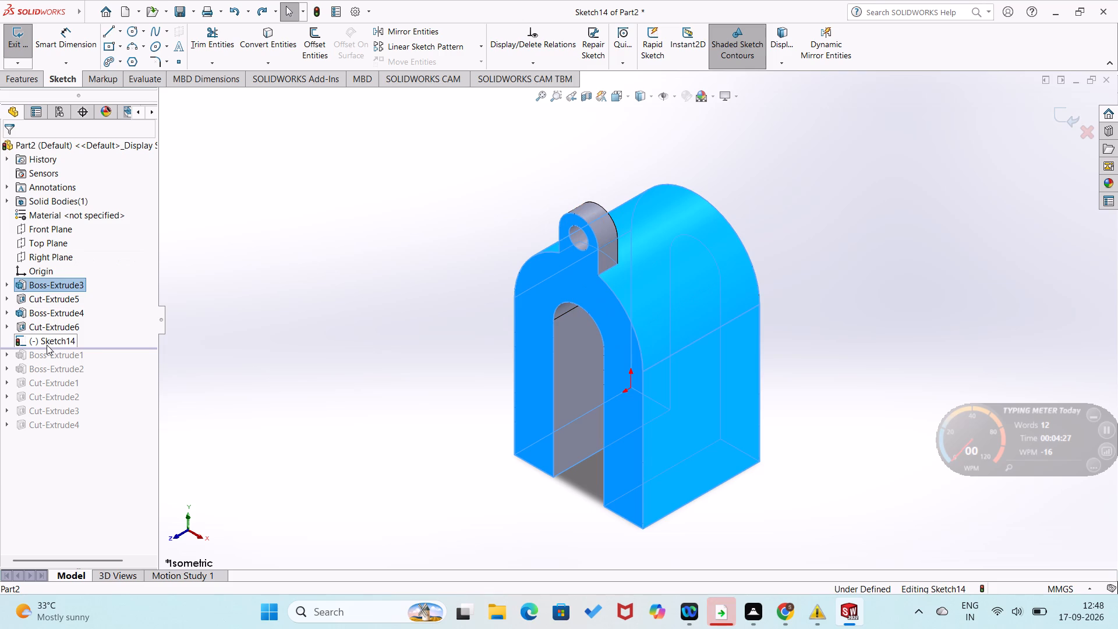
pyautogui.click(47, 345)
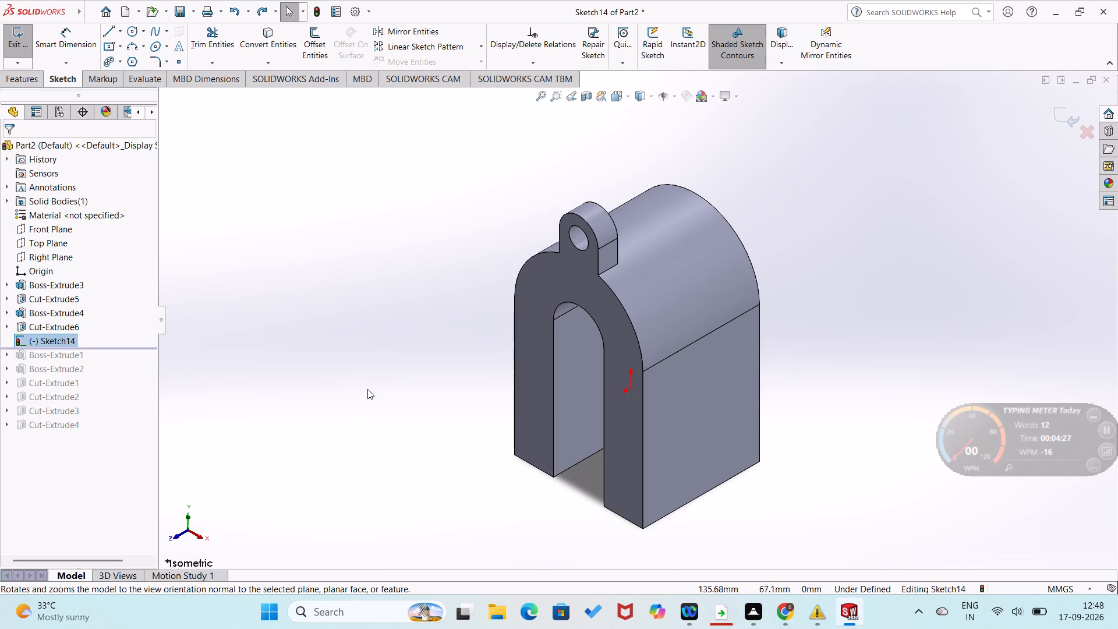
# Close the round-topped block part and create a new part document.
pyautogui.click(1111, 82)
pyautogui.click(560, 321)
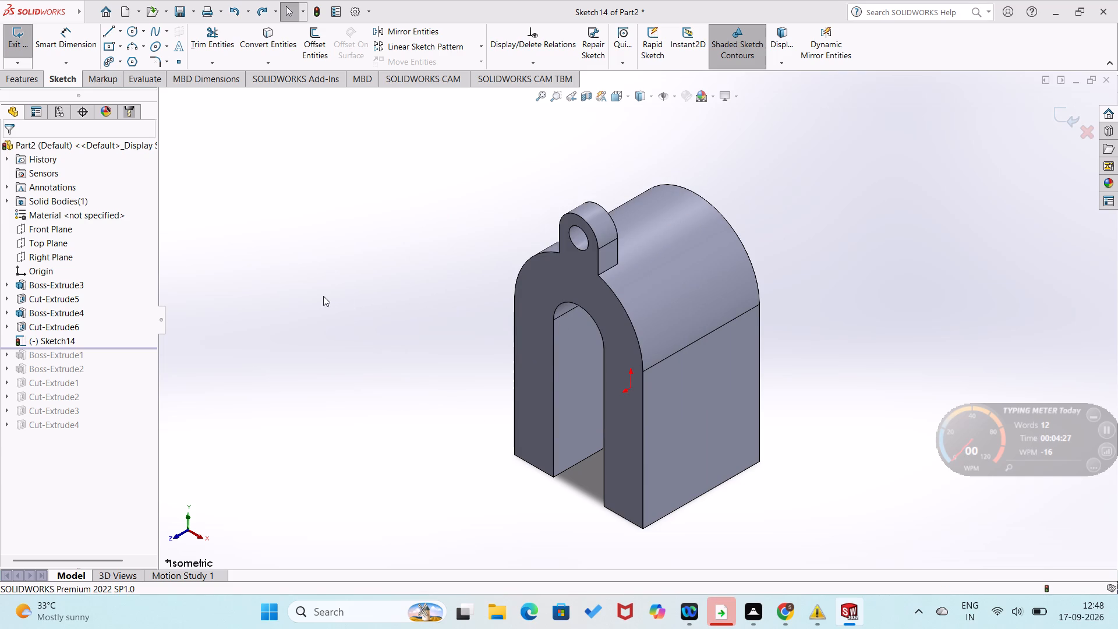
pyautogui.click(100, 10)
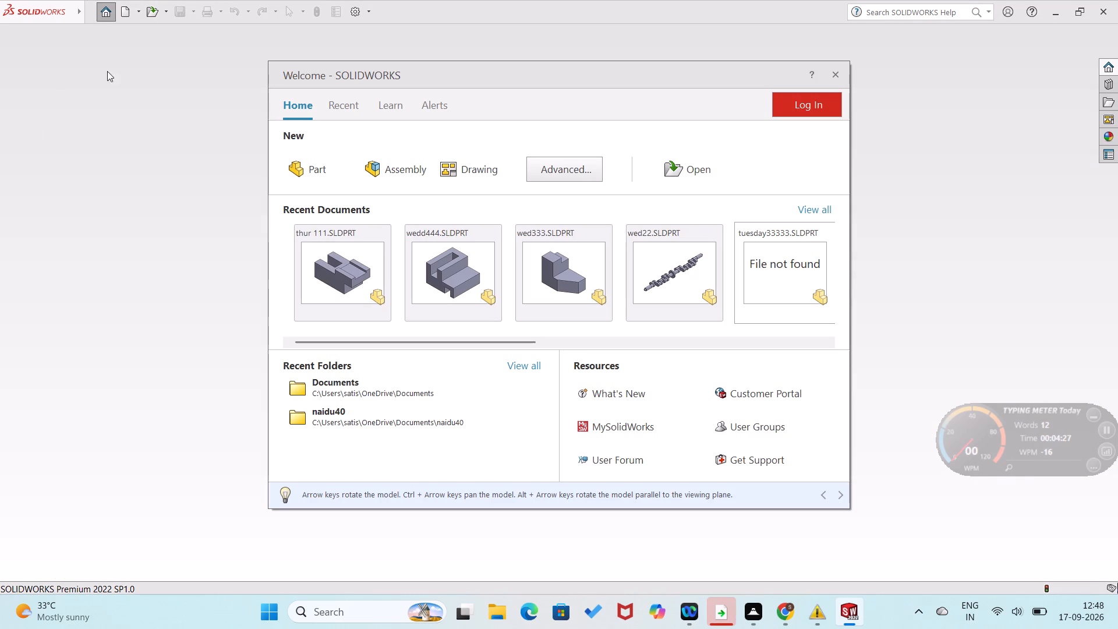
pyautogui.click(330, 170)
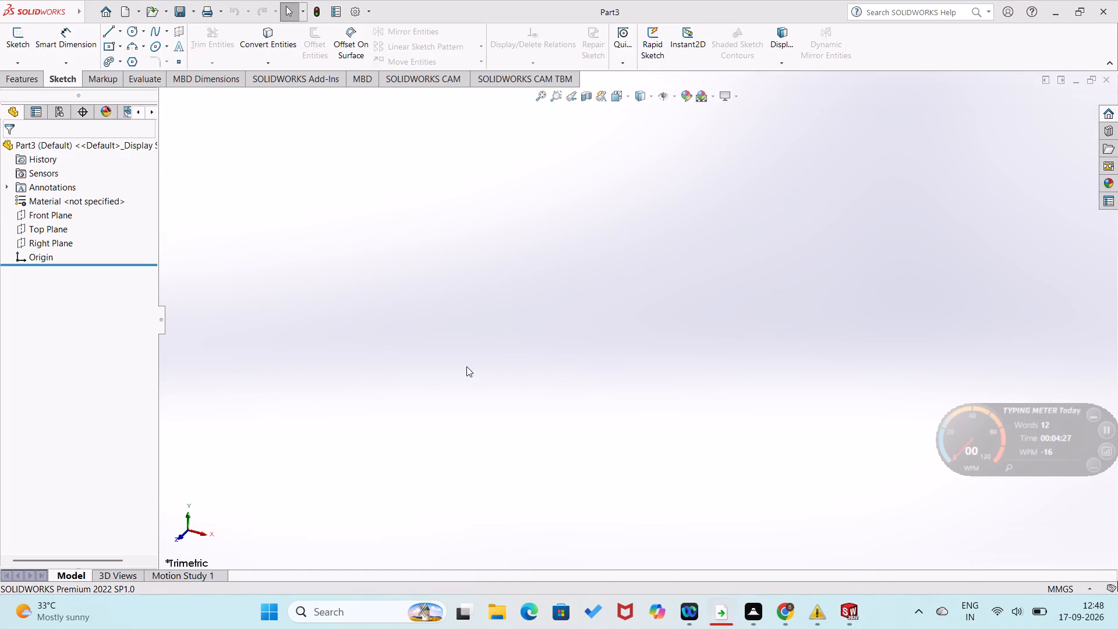
# Sketch a closed sloped-top profile on the Front Plane from the origin, with base about 114 mm, tall side 51 mm, top 48 mm, short side 23 mm.
pyautogui.click(68, 213)
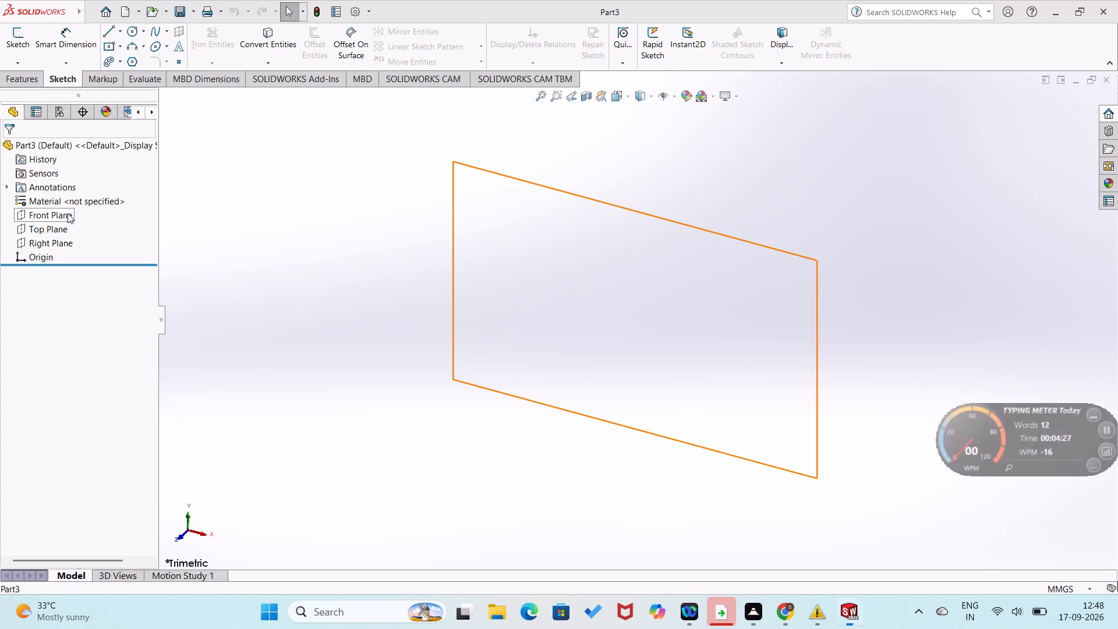
pyautogui.click(72, 195)
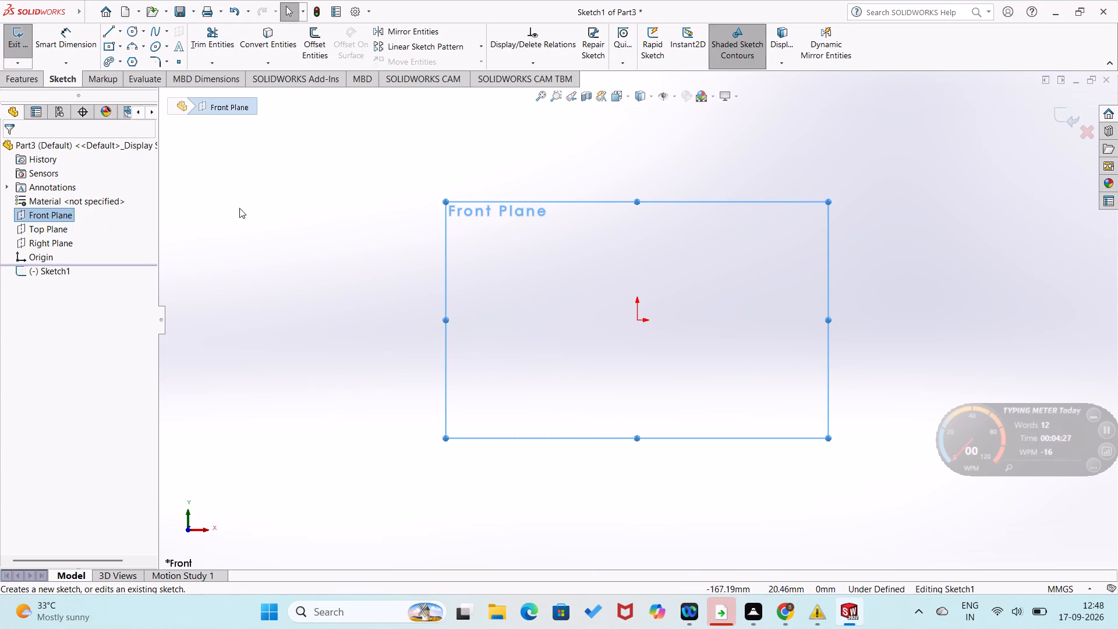
pyautogui.click(102, 31)
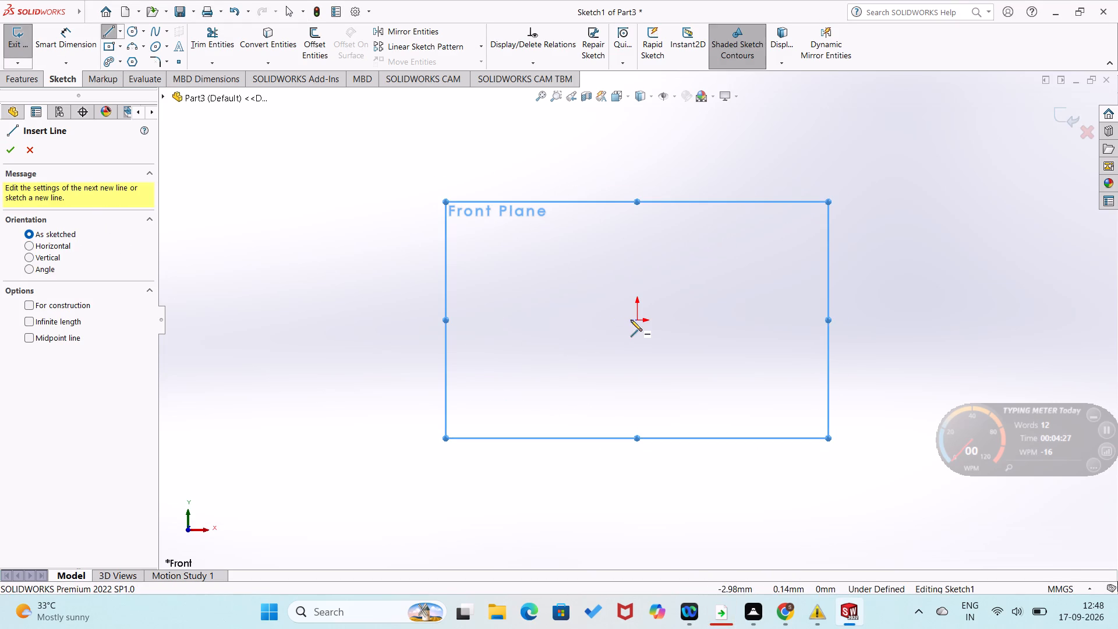
pyautogui.click(639, 319)
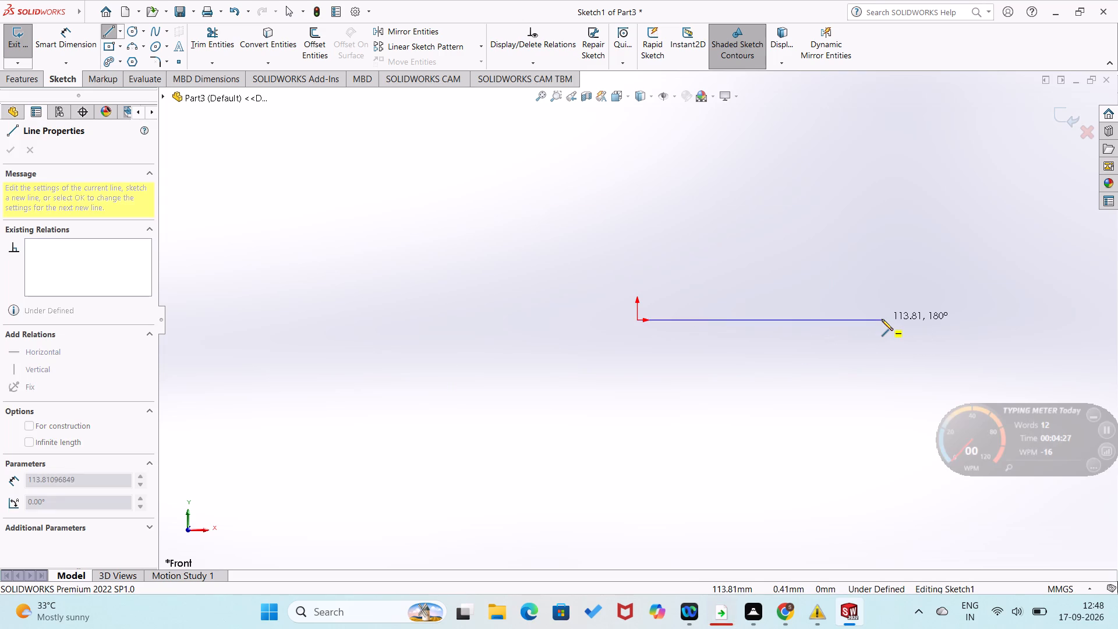
pyautogui.click(882, 319)
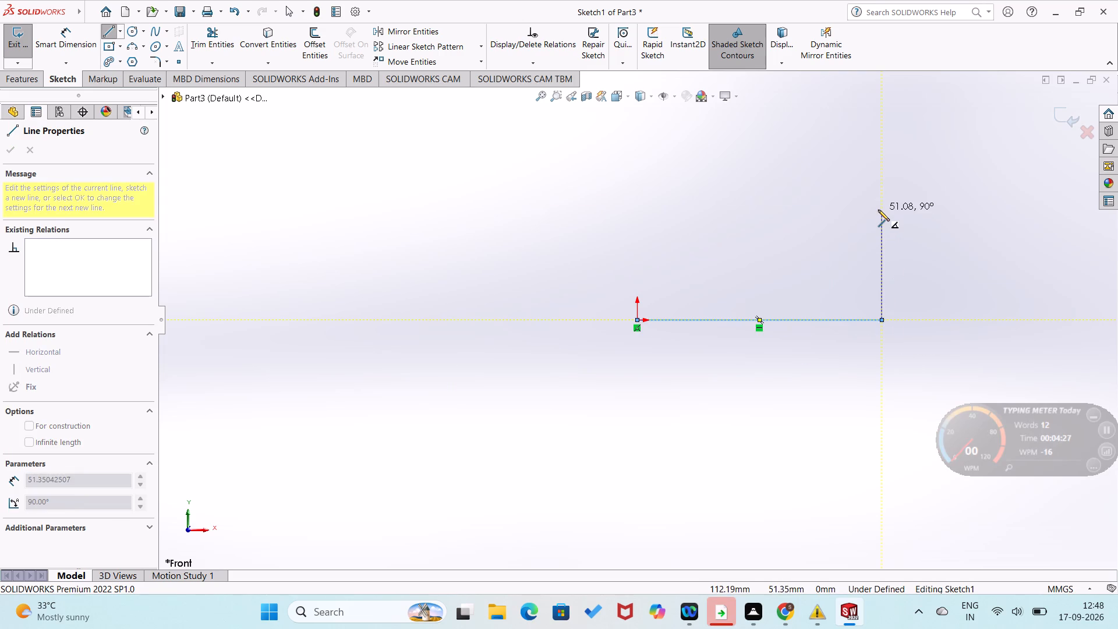
pyautogui.click(878, 210)
pyautogui.click(779, 210)
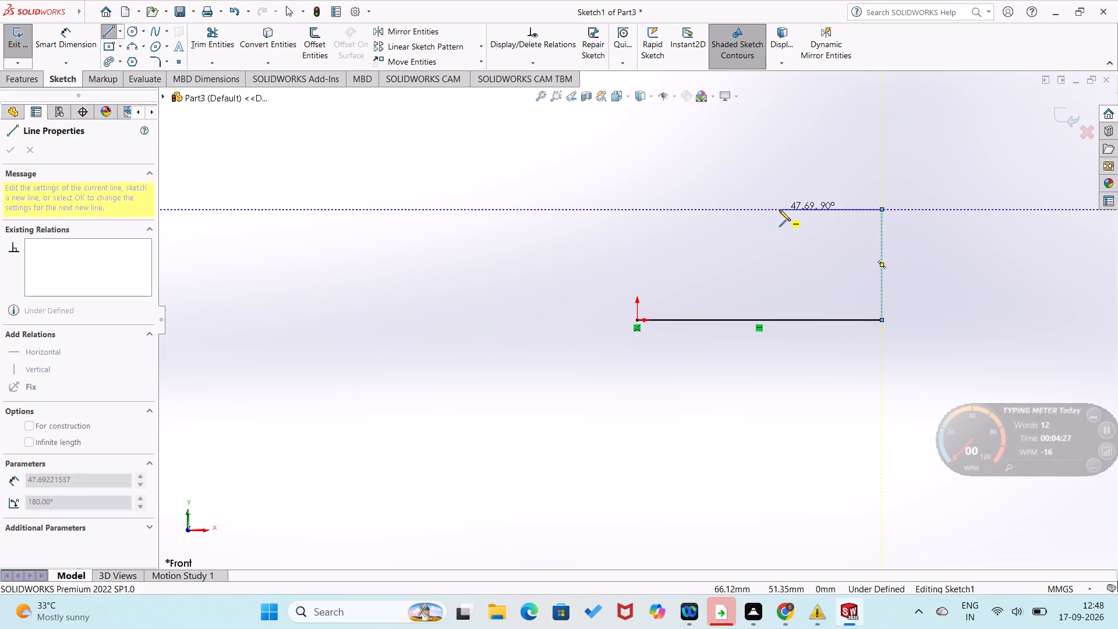
pyautogui.click(635, 271)
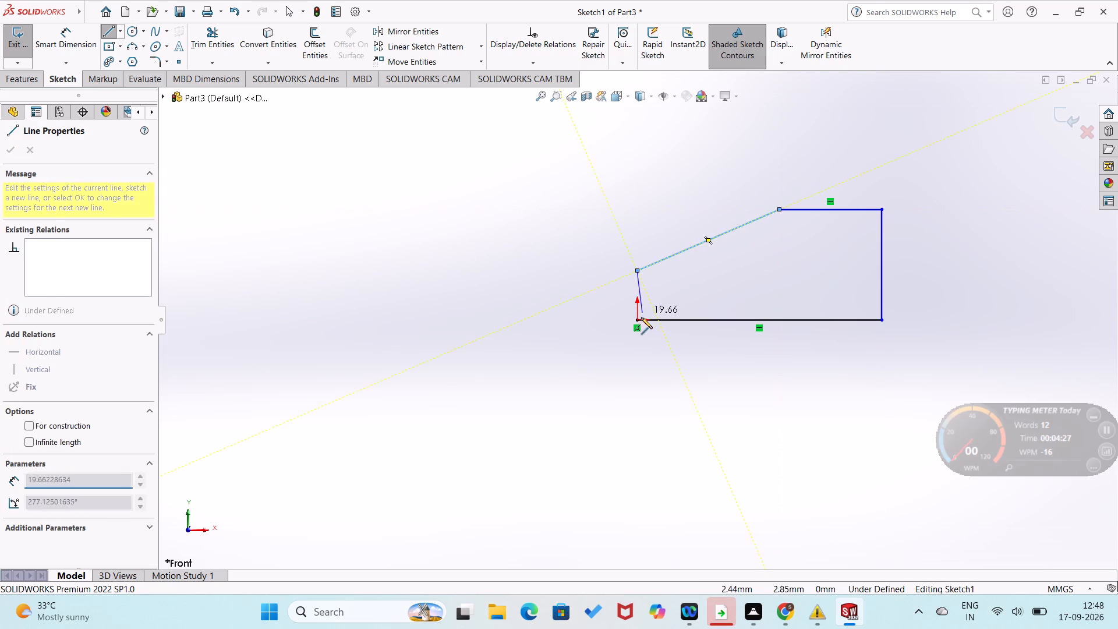
pyautogui.click(639, 320)
pyautogui.moveTo(617, 377); pyautogui.dragTo(641, 337, button='right')
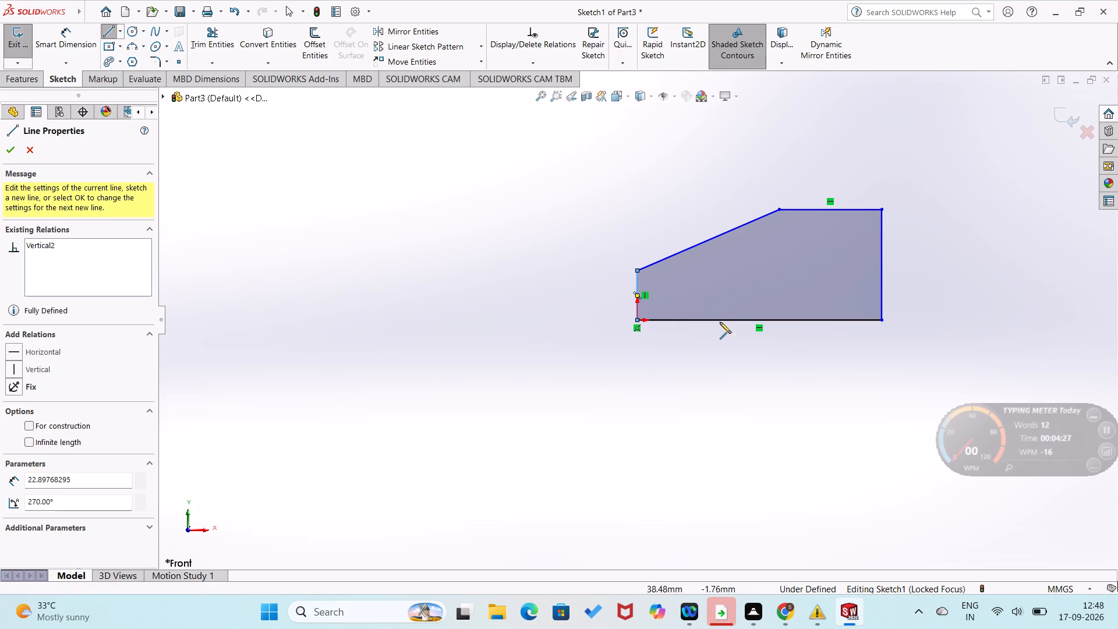
# Dimension the profile's base line to 74 mm.
pyautogui.moveTo(677, 439); pyautogui.dragTo(684, 357, button='right')
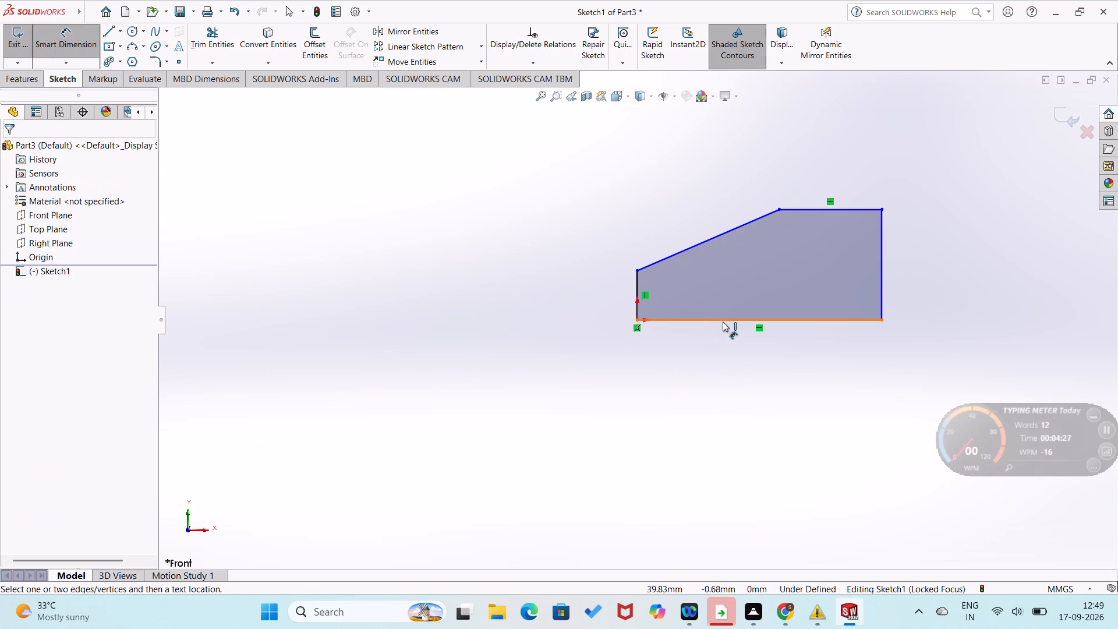
pyautogui.click(723, 321)
pyautogui.click(723, 355)
pyautogui.write('74')
pyautogui.press('Return')
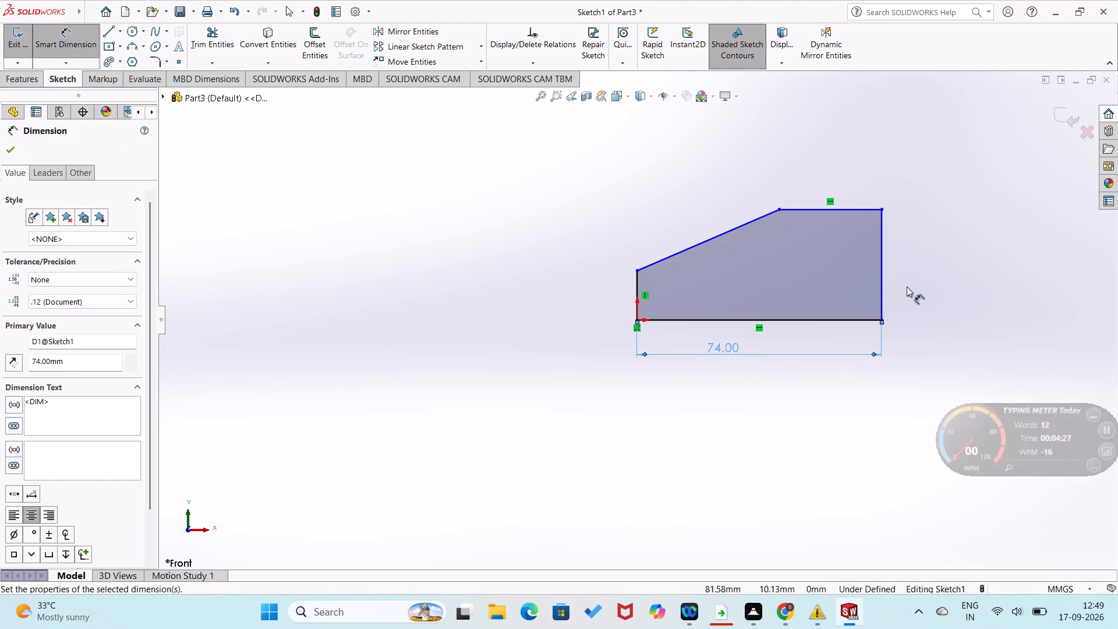
# Dimension the length of the profile's top horizontal line, try 40 mm, and undo that value.
pyautogui.click(855, 210)
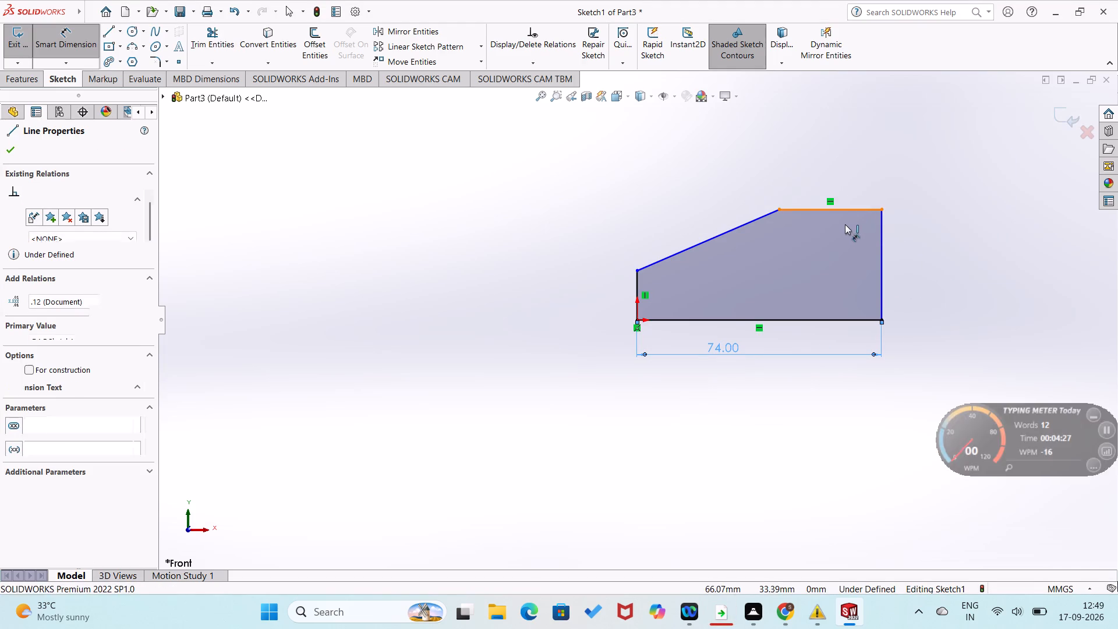
pyautogui.click(843, 234)
pyautogui.write('40')
pyautogui.press('Return')
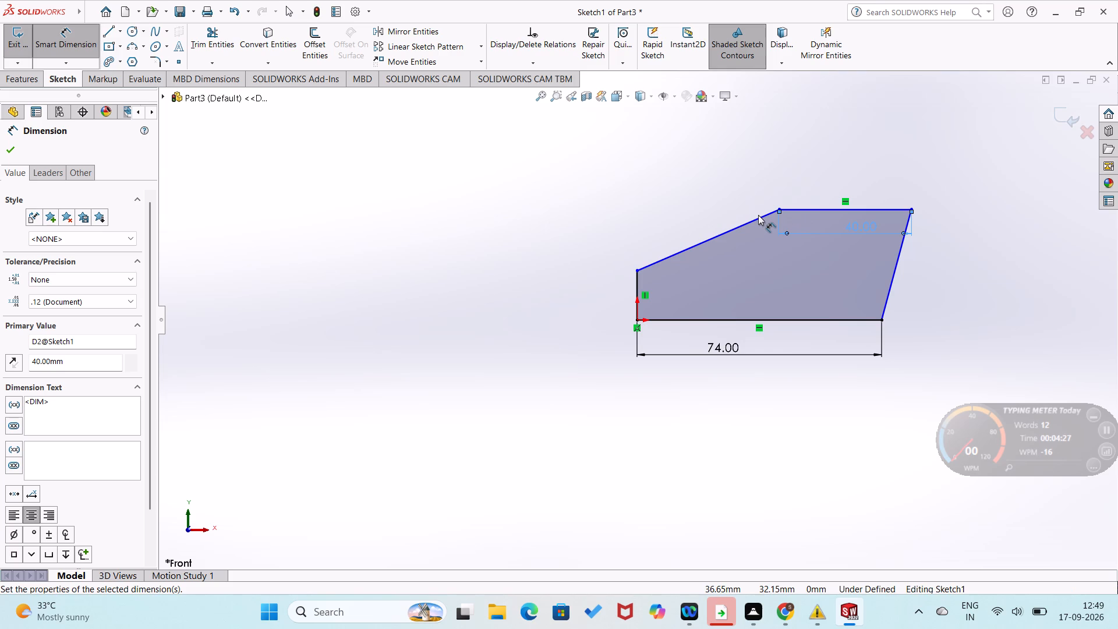
pyautogui.hotkey('ctrl', 'z')
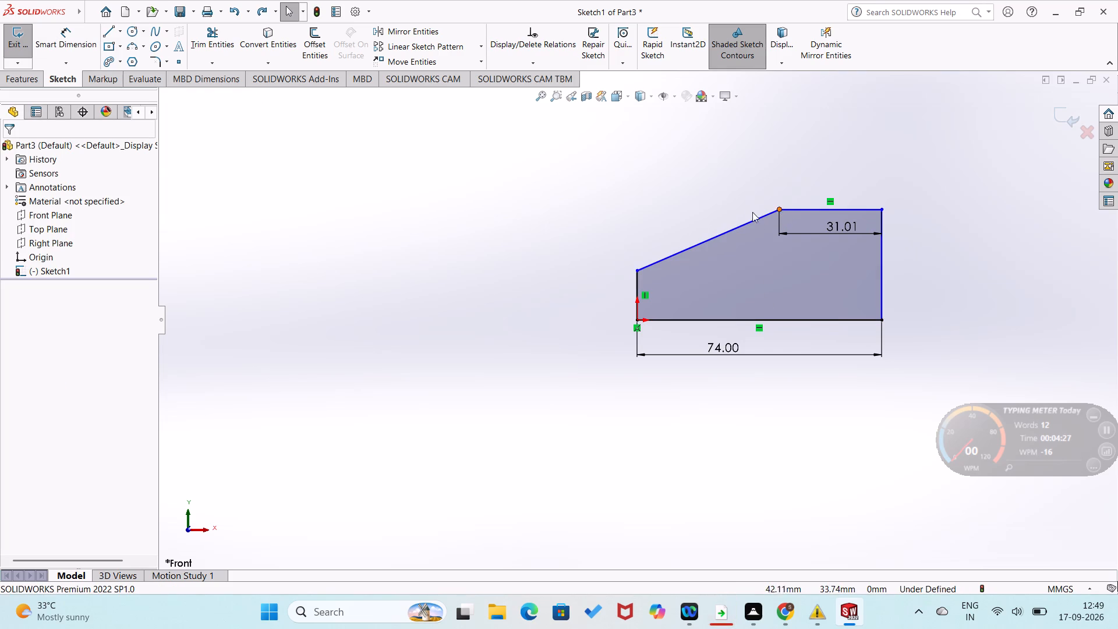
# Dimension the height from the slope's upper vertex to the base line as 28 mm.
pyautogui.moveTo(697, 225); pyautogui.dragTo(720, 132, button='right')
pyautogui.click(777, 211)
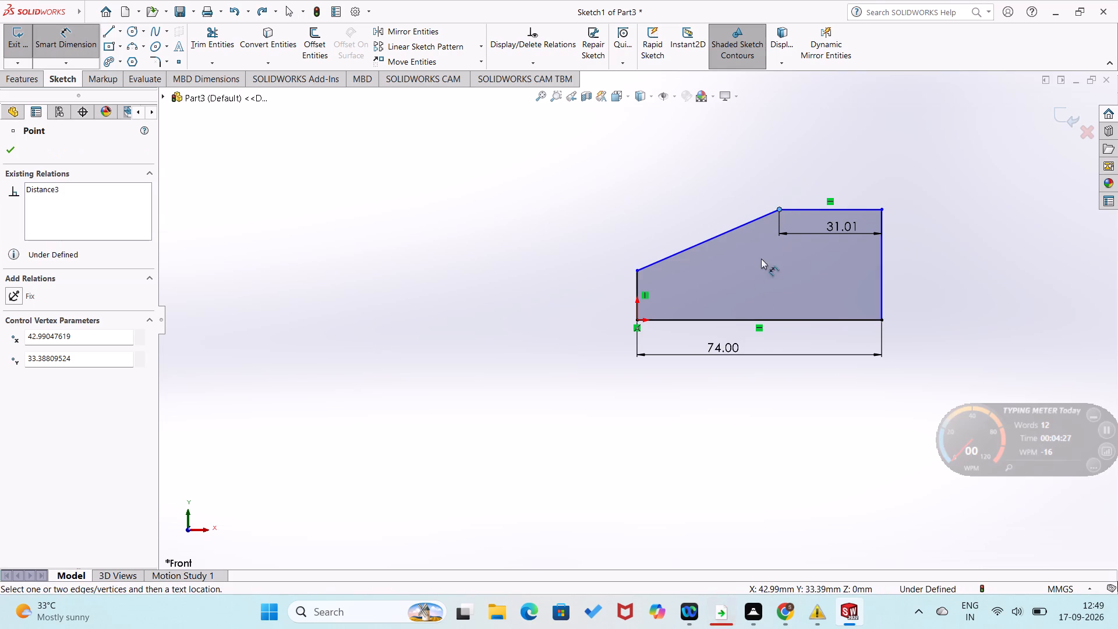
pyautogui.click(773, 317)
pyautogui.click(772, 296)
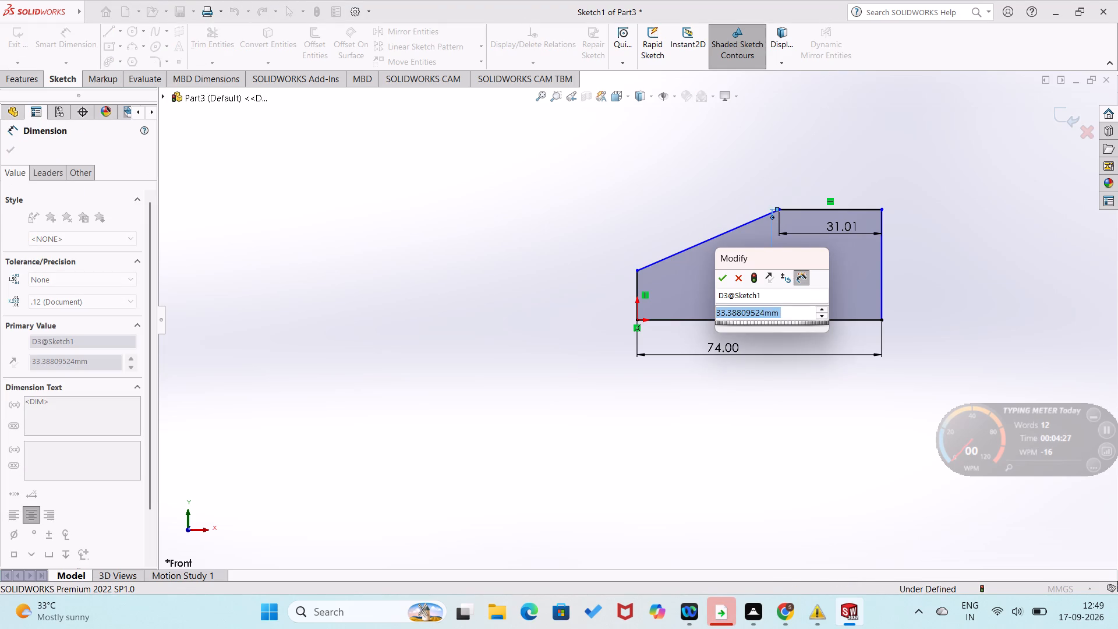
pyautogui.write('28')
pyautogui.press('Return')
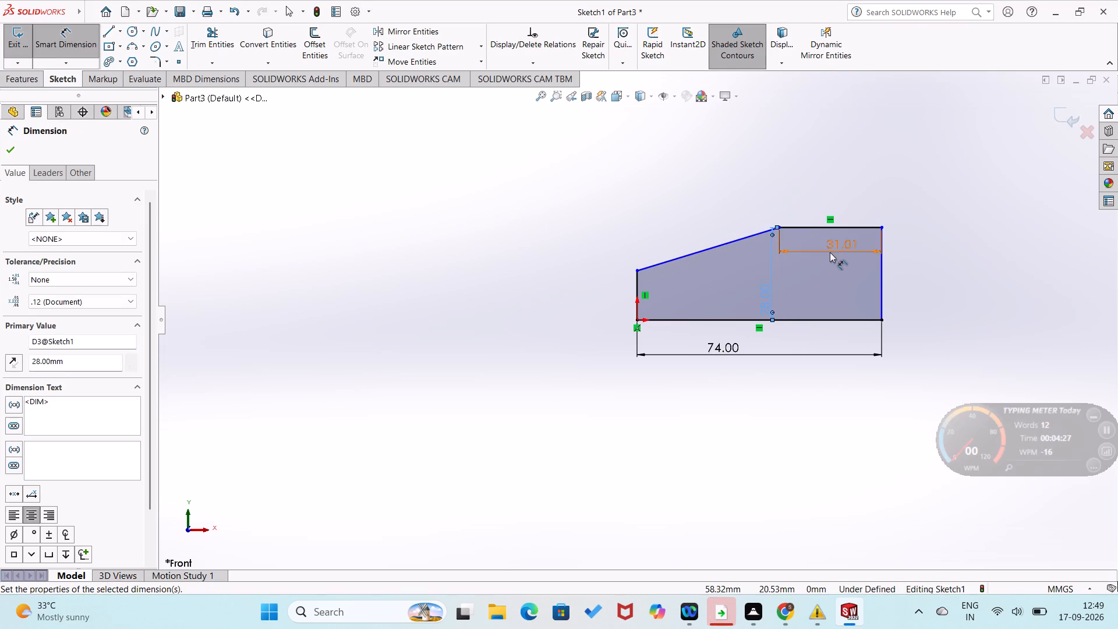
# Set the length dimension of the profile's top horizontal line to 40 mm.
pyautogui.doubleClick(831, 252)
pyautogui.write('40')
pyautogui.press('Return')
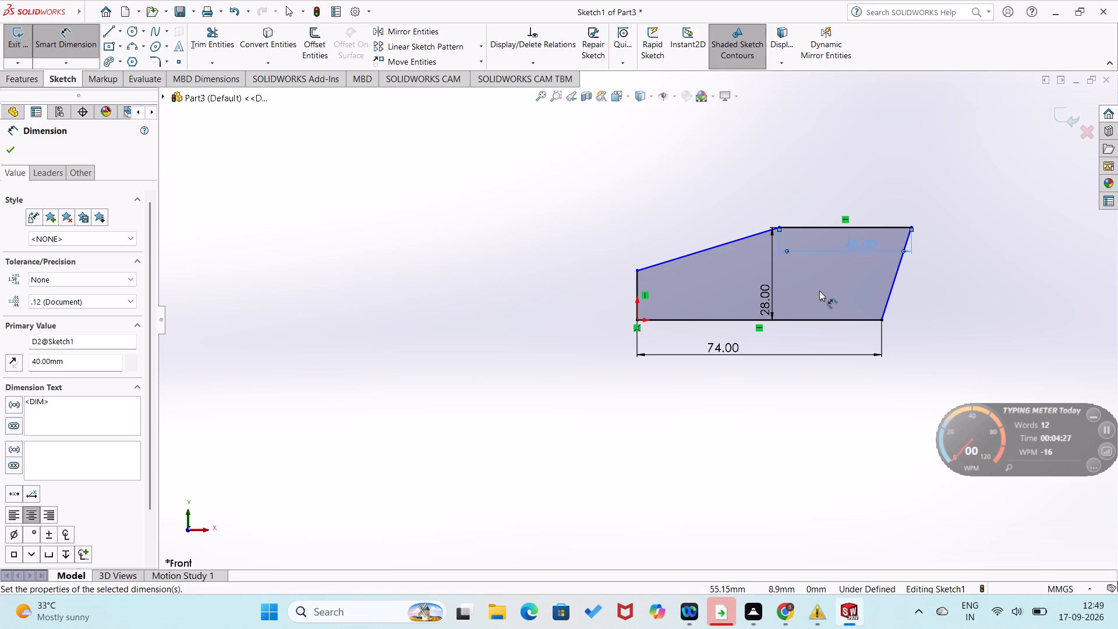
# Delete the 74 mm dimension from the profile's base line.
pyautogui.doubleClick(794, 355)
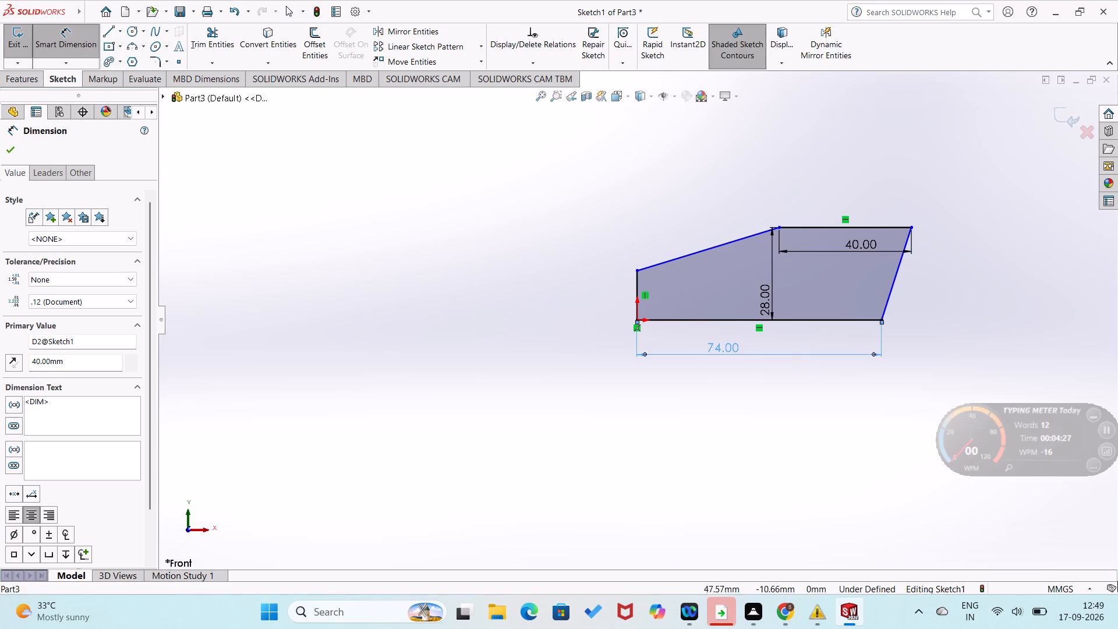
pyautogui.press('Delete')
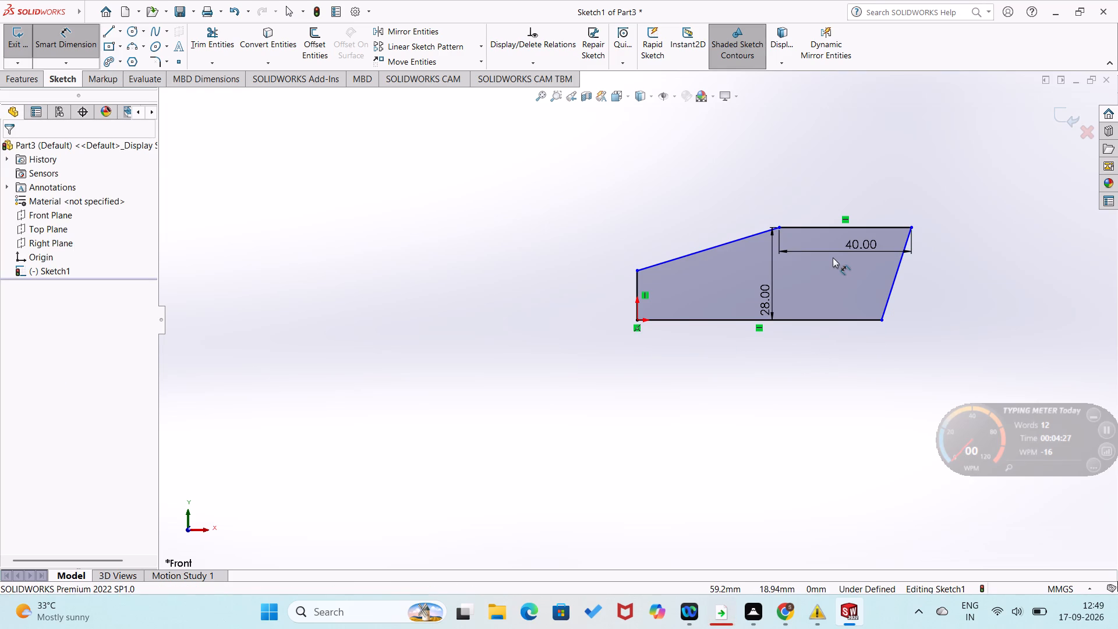
# Undo the profile's dimension edits back to the point before the base length was set to 74 mm.
pyautogui.hotkey('ctrl', 'z')
pyautogui.hotkey('ctrl', 'z')
pyautogui.hotkey('ctrl', 'z')
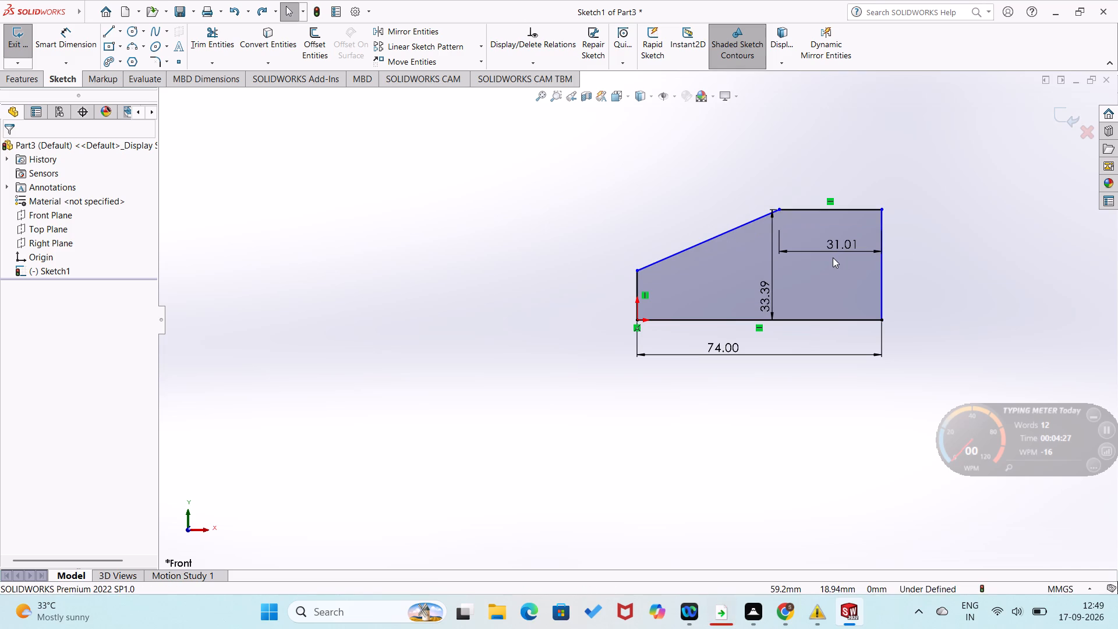
pyautogui.hotkey('ctrl', 'z')
pyautogui.hotkey('ctrl', 'z')
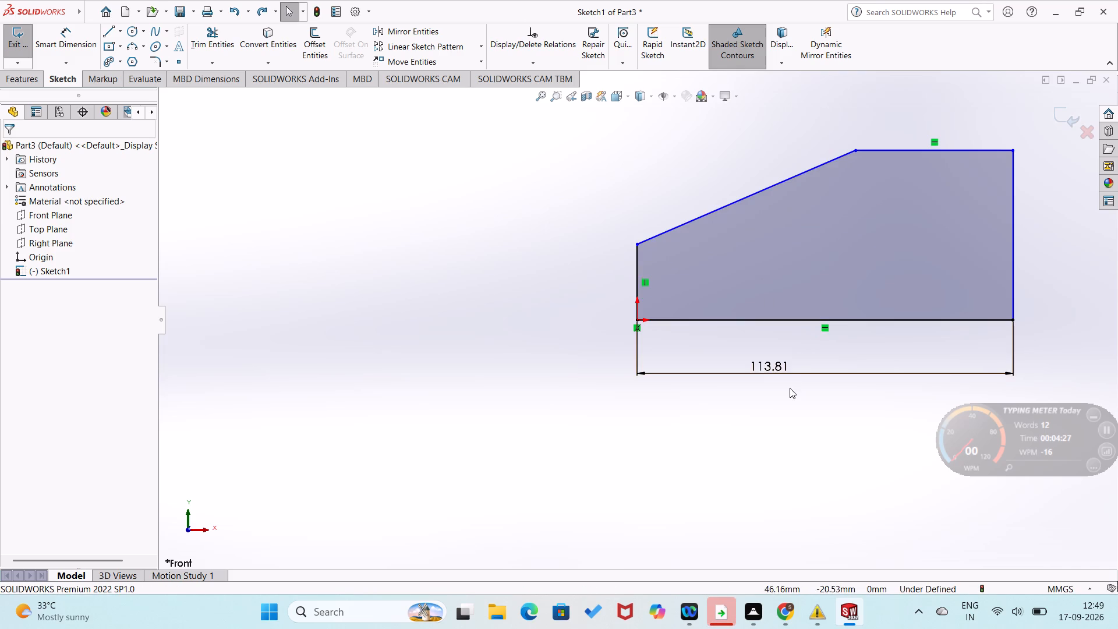
# Delete the dimension on the profile's base line.
pyautogui.click(791, 371)
pyautogui.press('Delete')
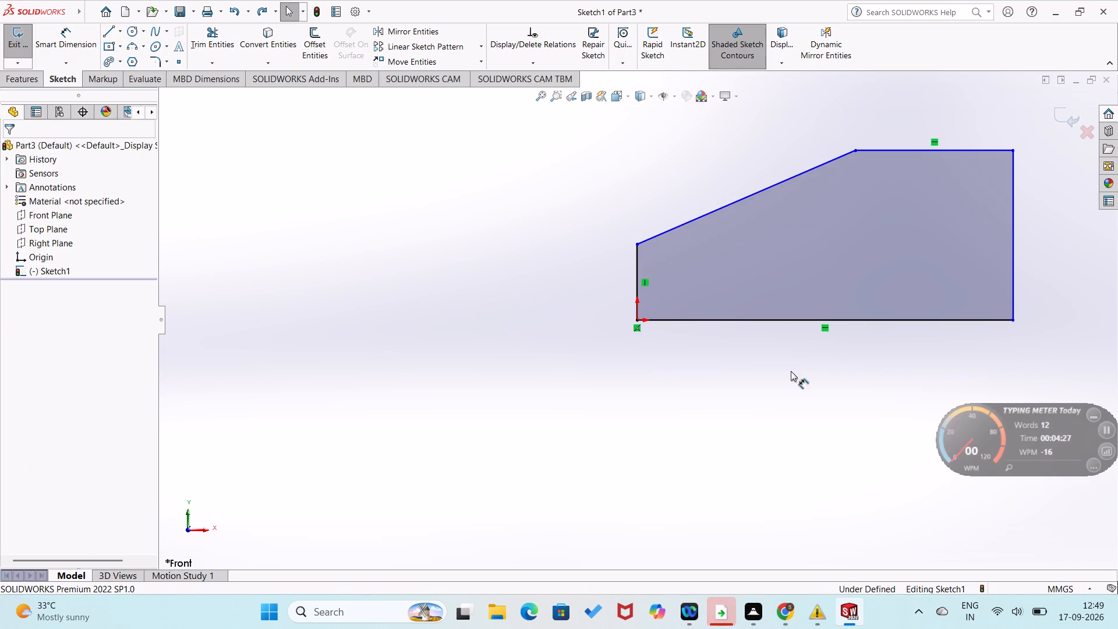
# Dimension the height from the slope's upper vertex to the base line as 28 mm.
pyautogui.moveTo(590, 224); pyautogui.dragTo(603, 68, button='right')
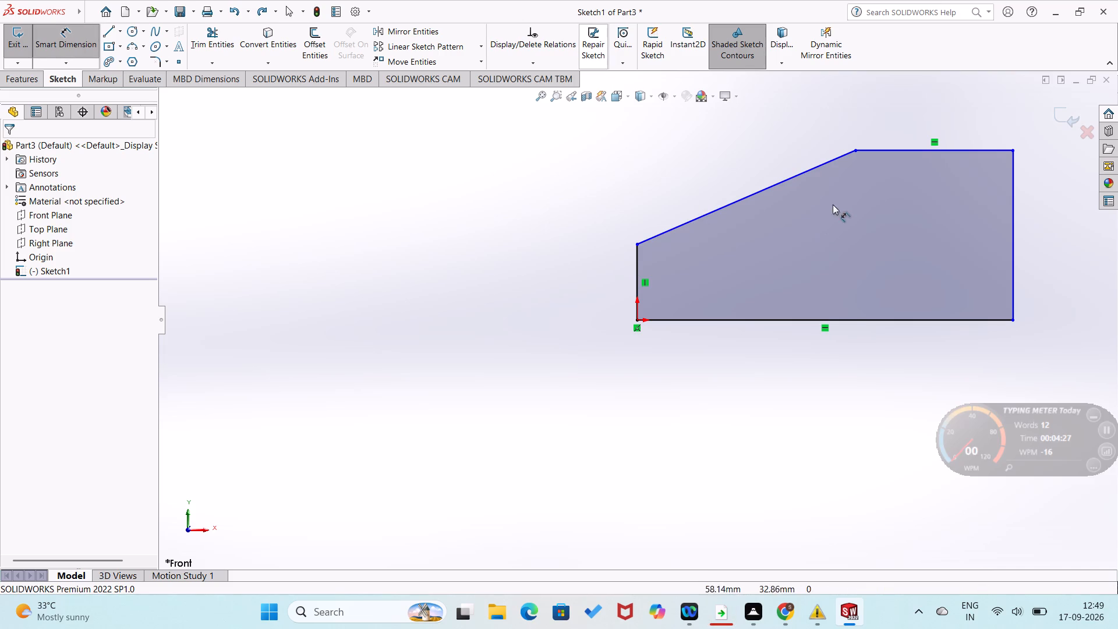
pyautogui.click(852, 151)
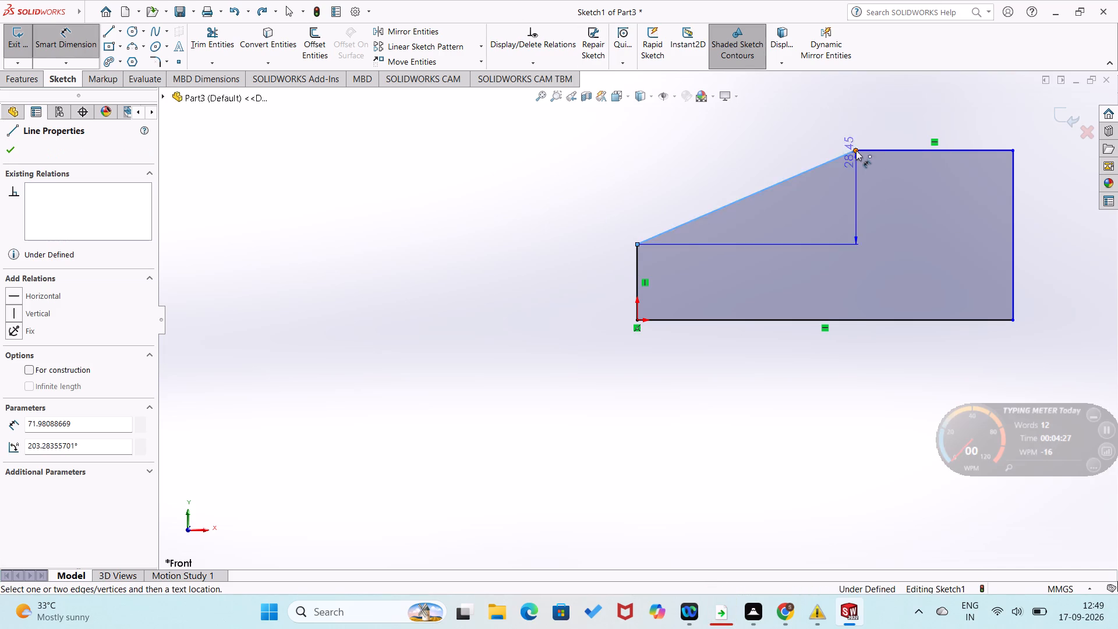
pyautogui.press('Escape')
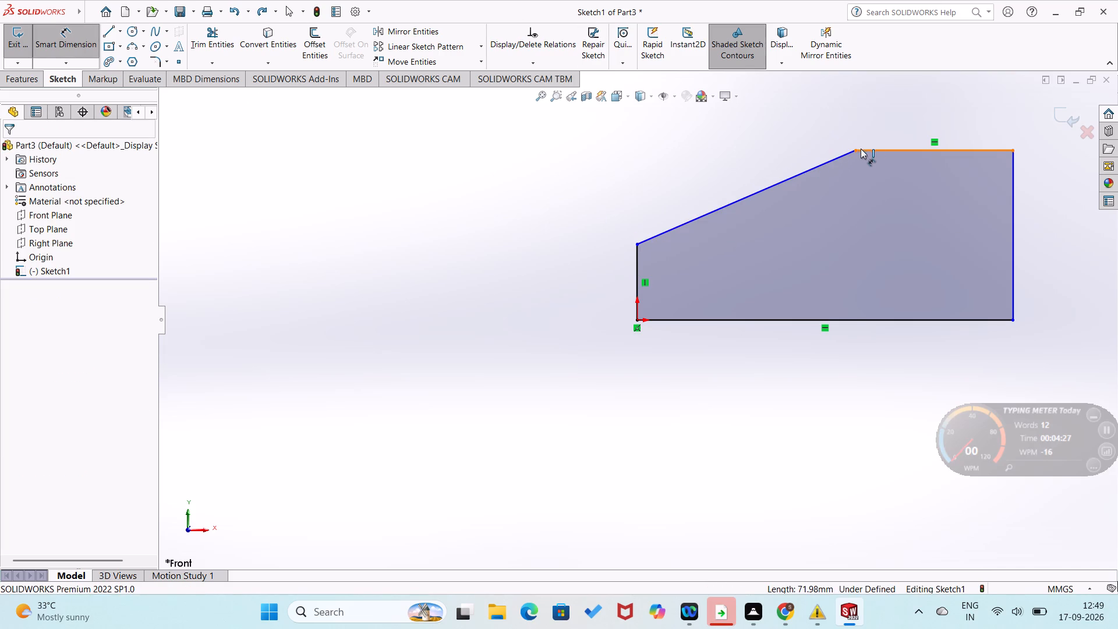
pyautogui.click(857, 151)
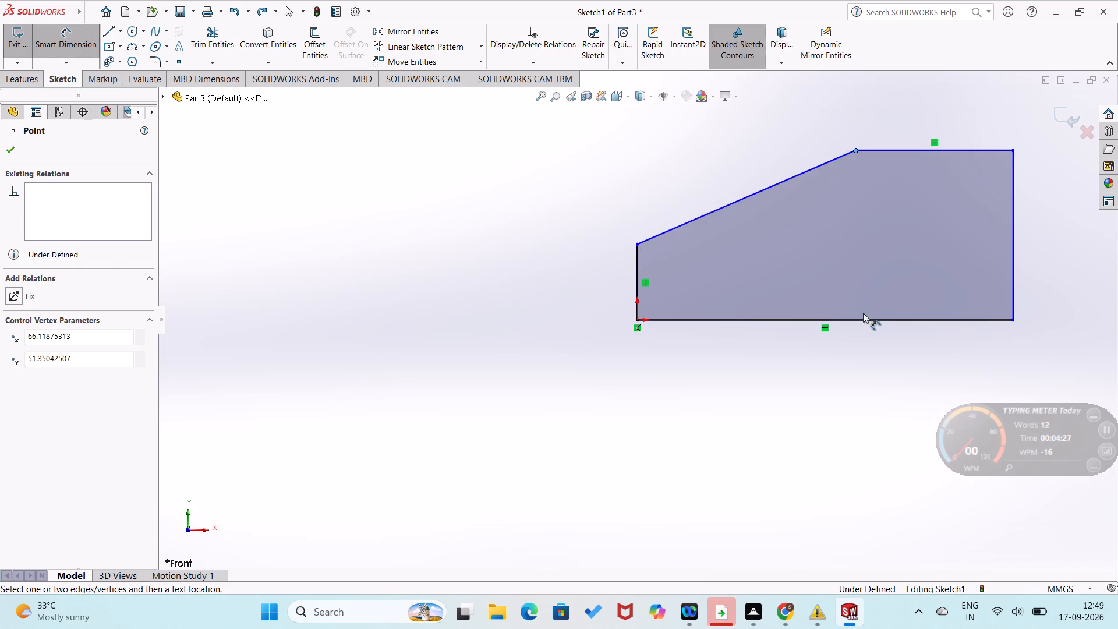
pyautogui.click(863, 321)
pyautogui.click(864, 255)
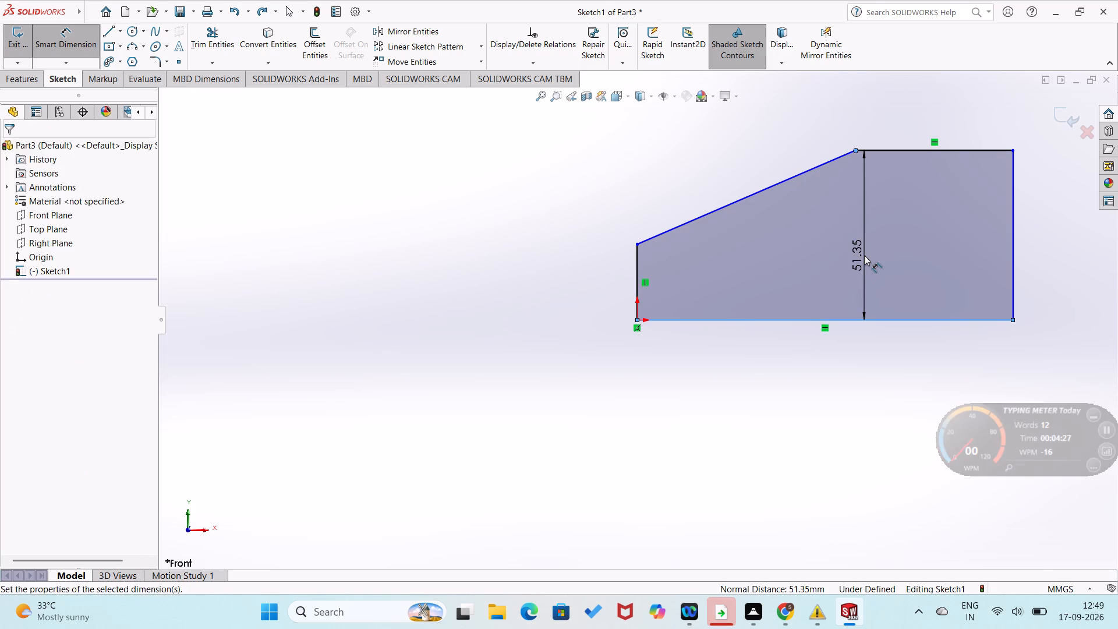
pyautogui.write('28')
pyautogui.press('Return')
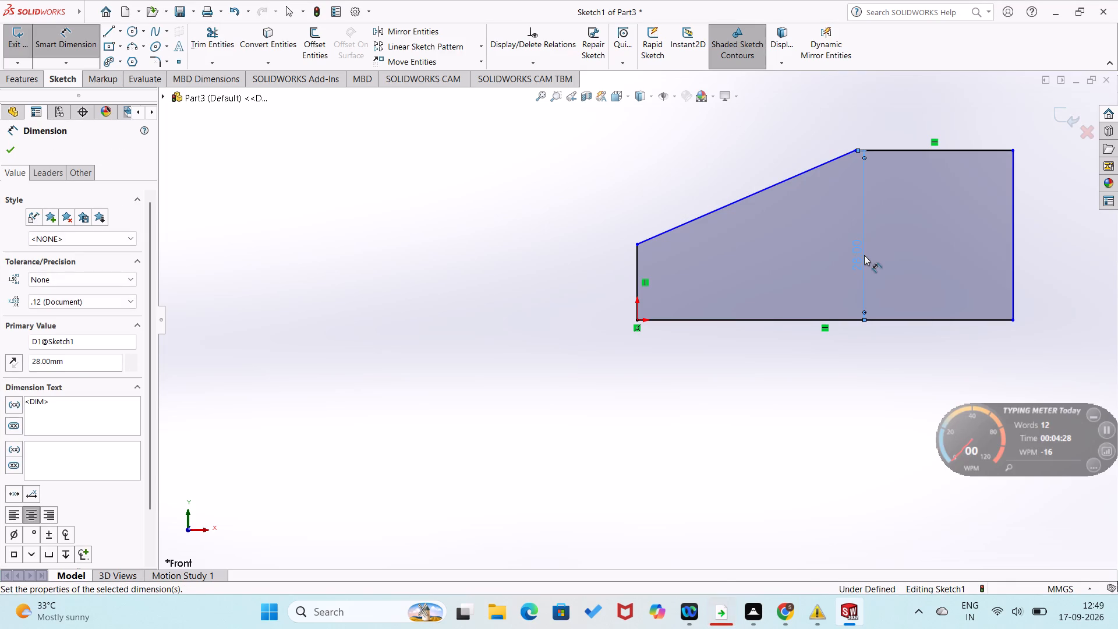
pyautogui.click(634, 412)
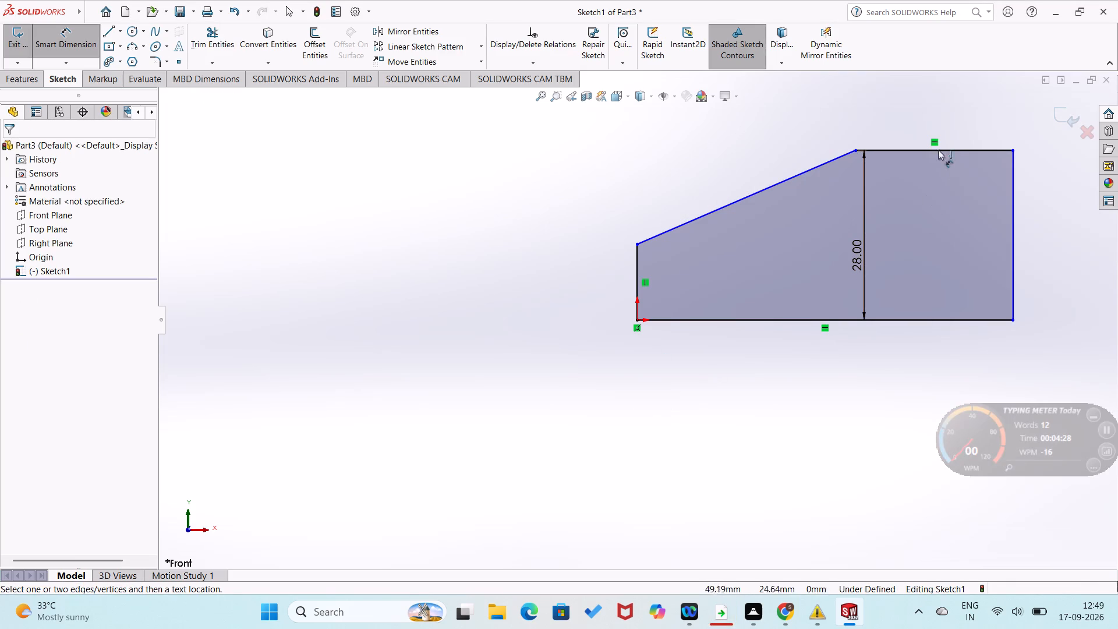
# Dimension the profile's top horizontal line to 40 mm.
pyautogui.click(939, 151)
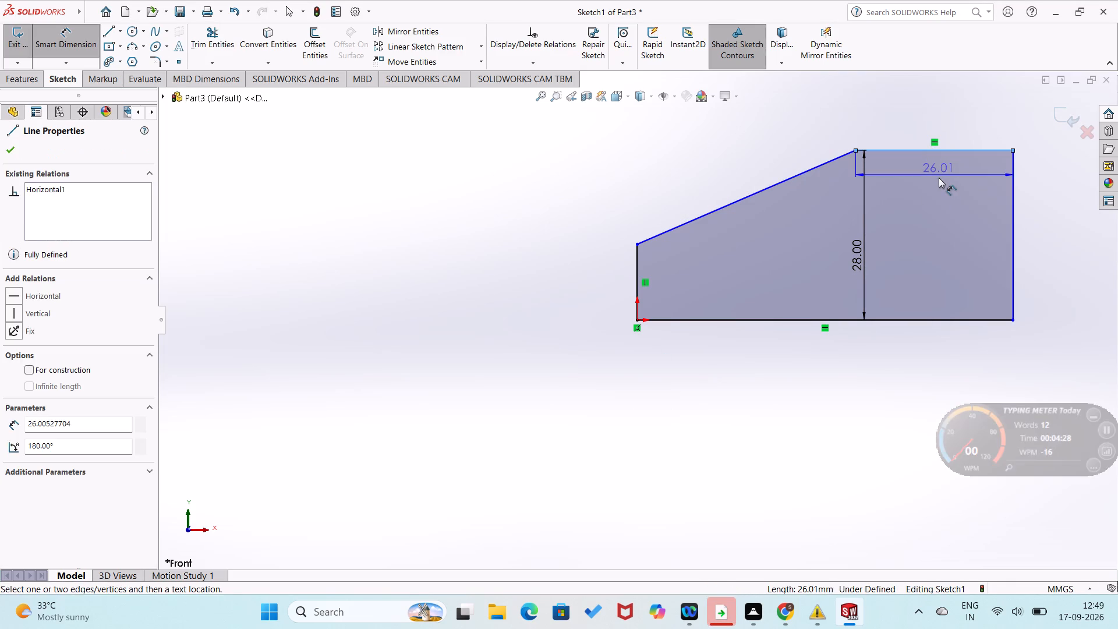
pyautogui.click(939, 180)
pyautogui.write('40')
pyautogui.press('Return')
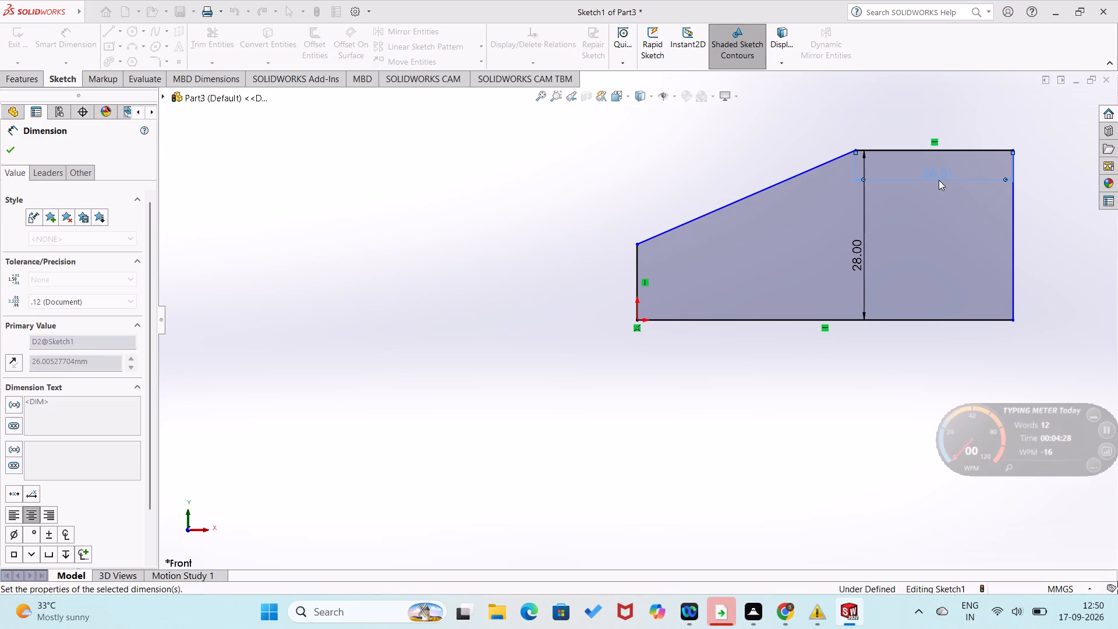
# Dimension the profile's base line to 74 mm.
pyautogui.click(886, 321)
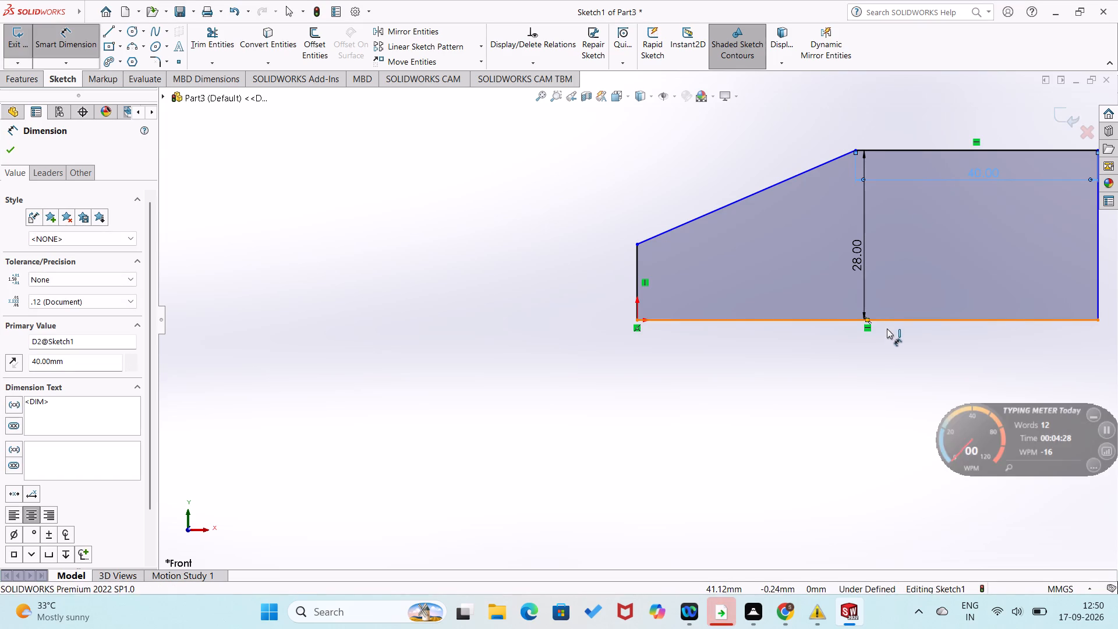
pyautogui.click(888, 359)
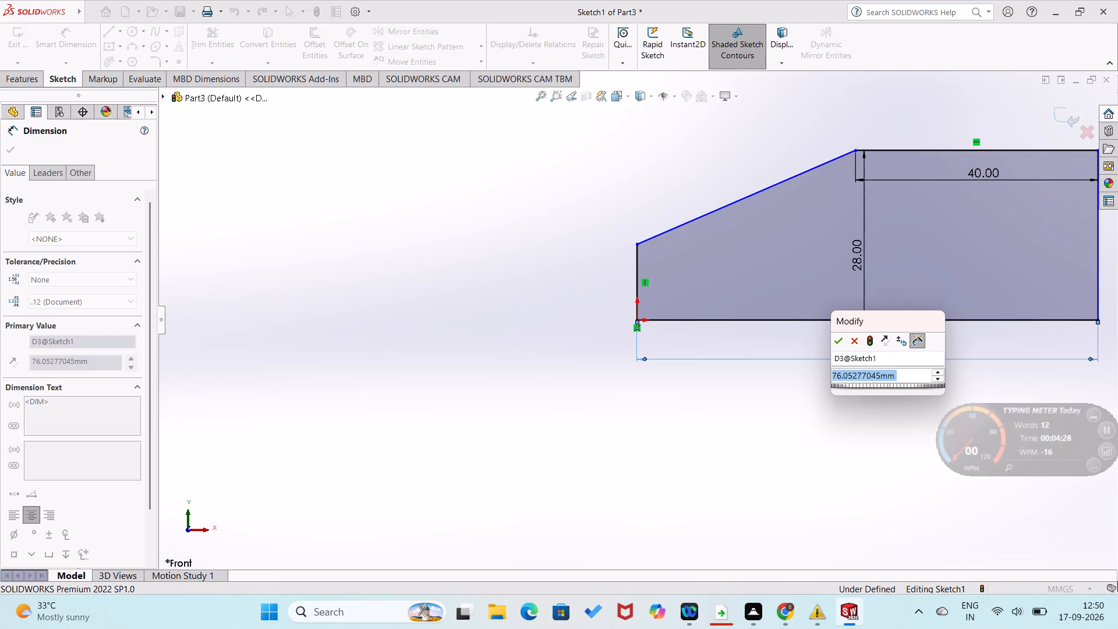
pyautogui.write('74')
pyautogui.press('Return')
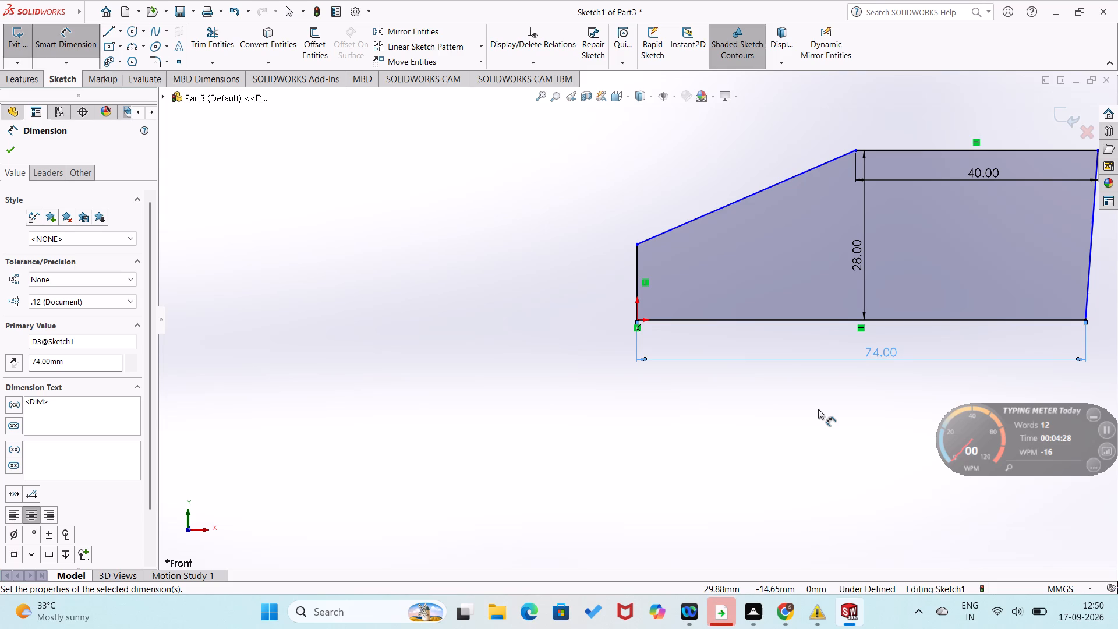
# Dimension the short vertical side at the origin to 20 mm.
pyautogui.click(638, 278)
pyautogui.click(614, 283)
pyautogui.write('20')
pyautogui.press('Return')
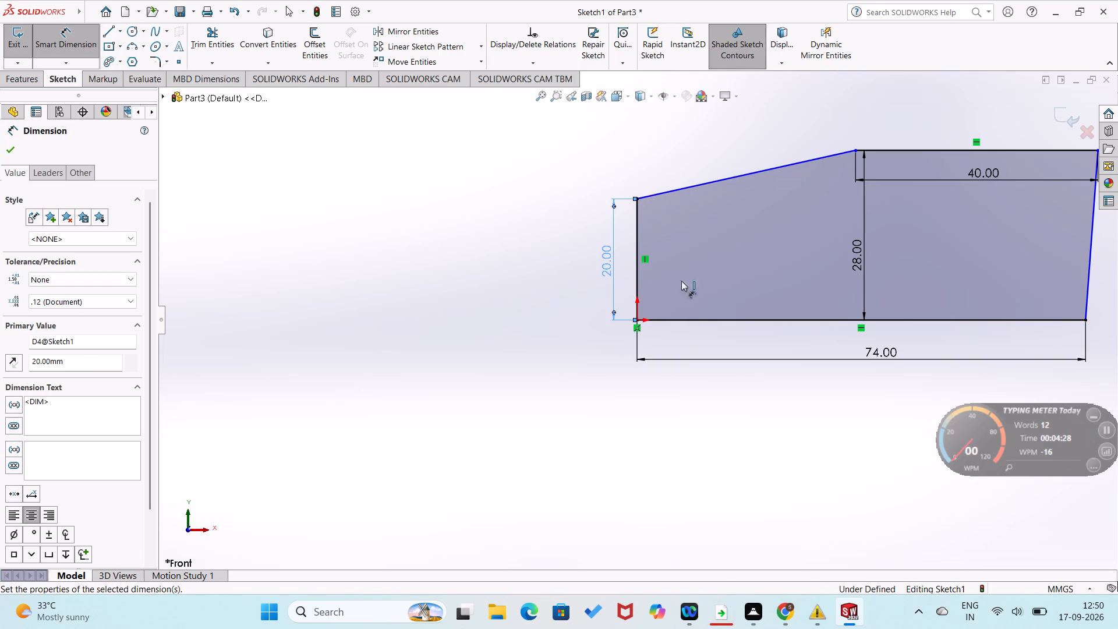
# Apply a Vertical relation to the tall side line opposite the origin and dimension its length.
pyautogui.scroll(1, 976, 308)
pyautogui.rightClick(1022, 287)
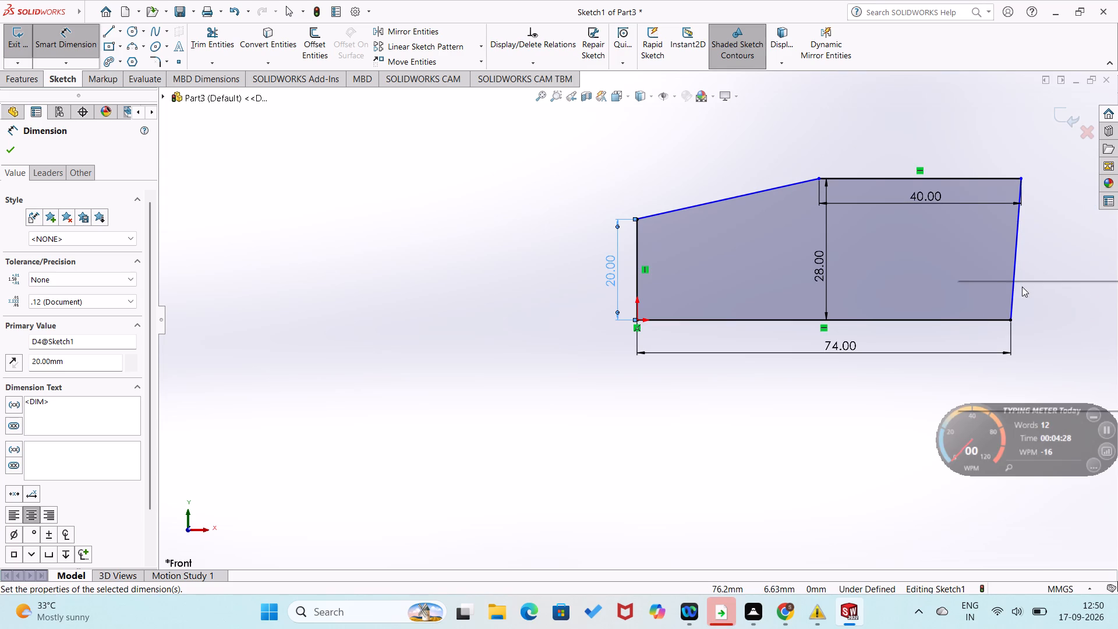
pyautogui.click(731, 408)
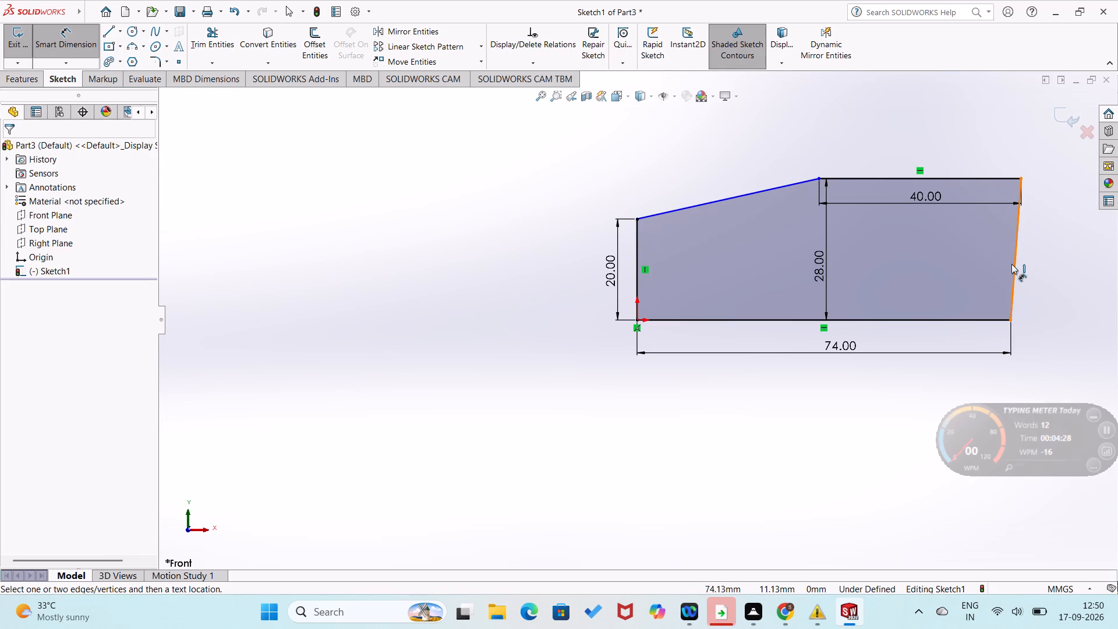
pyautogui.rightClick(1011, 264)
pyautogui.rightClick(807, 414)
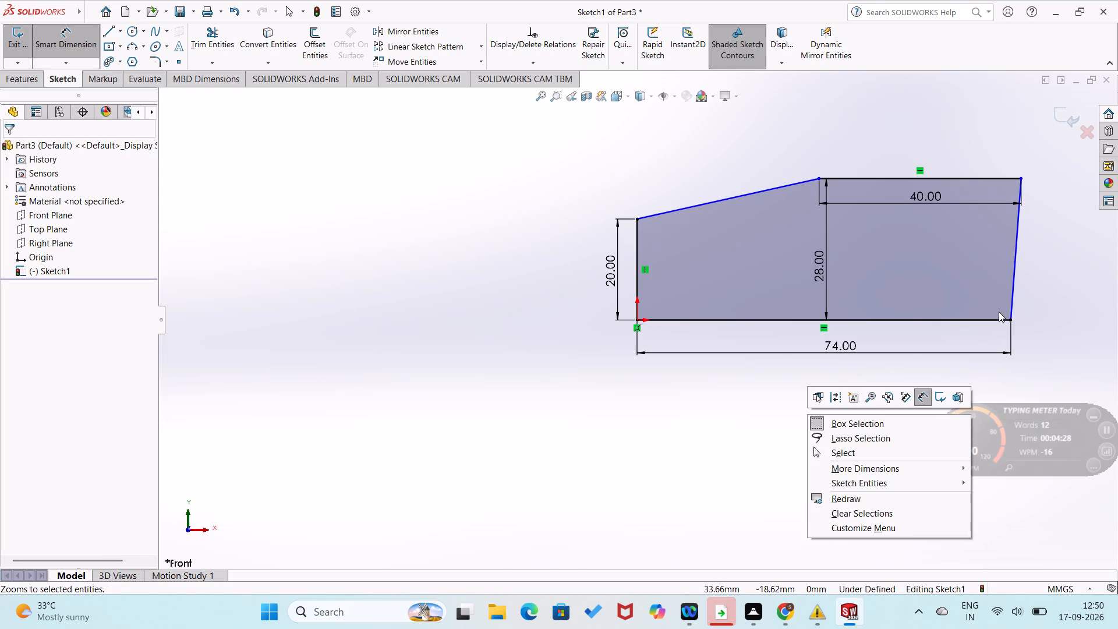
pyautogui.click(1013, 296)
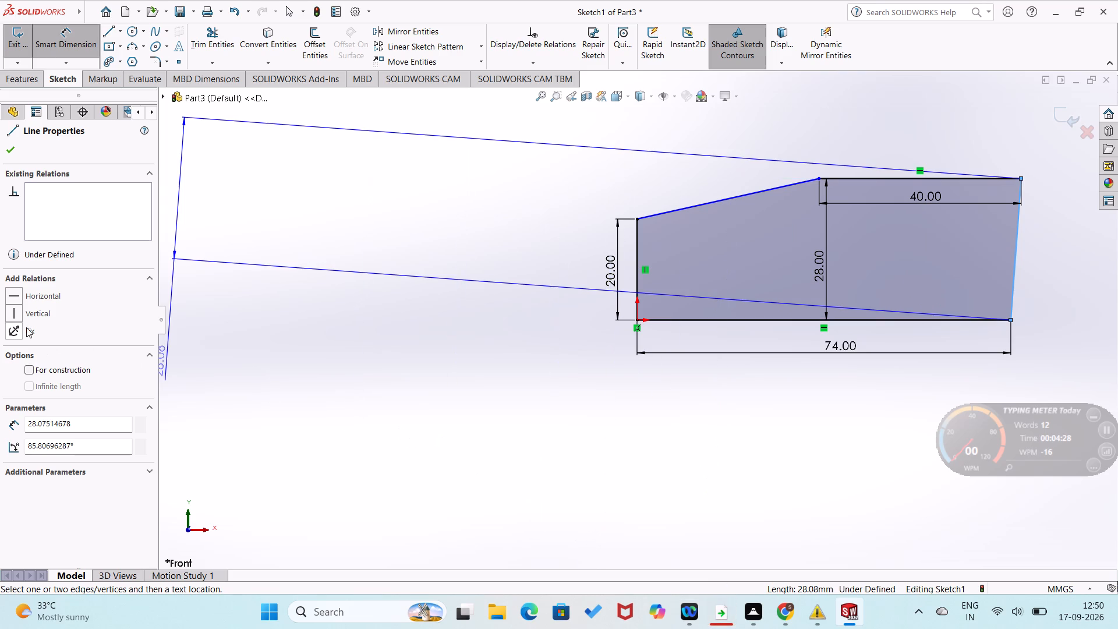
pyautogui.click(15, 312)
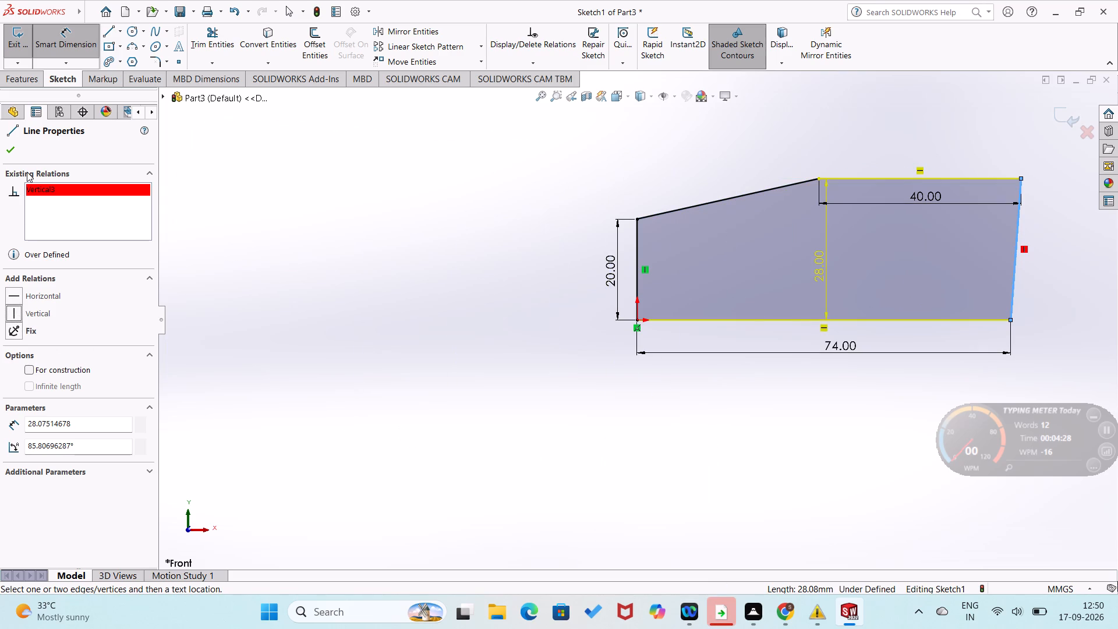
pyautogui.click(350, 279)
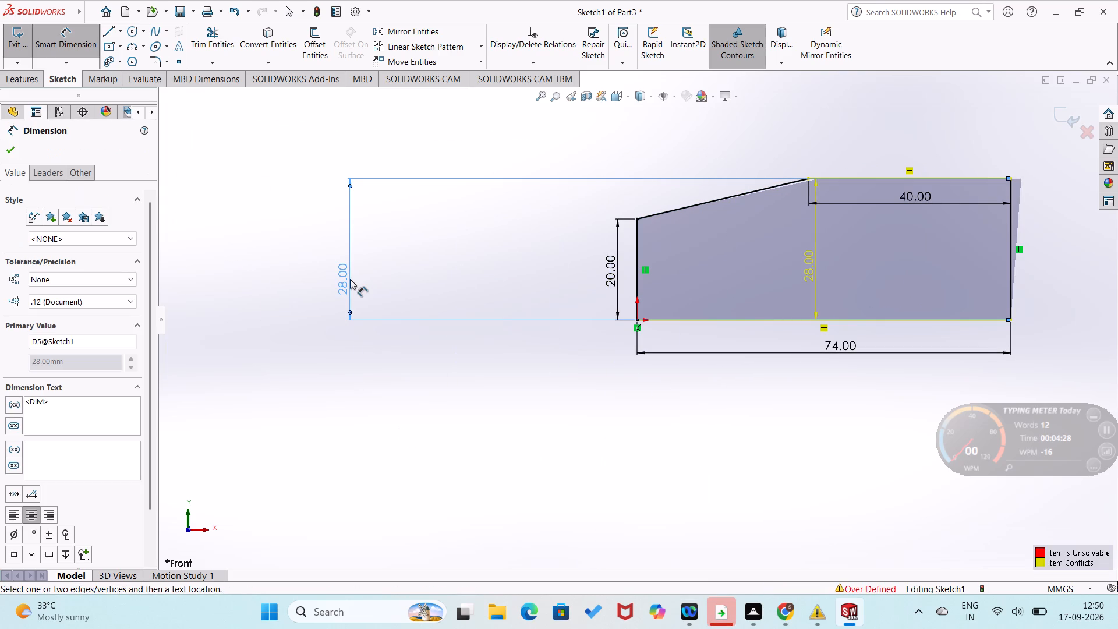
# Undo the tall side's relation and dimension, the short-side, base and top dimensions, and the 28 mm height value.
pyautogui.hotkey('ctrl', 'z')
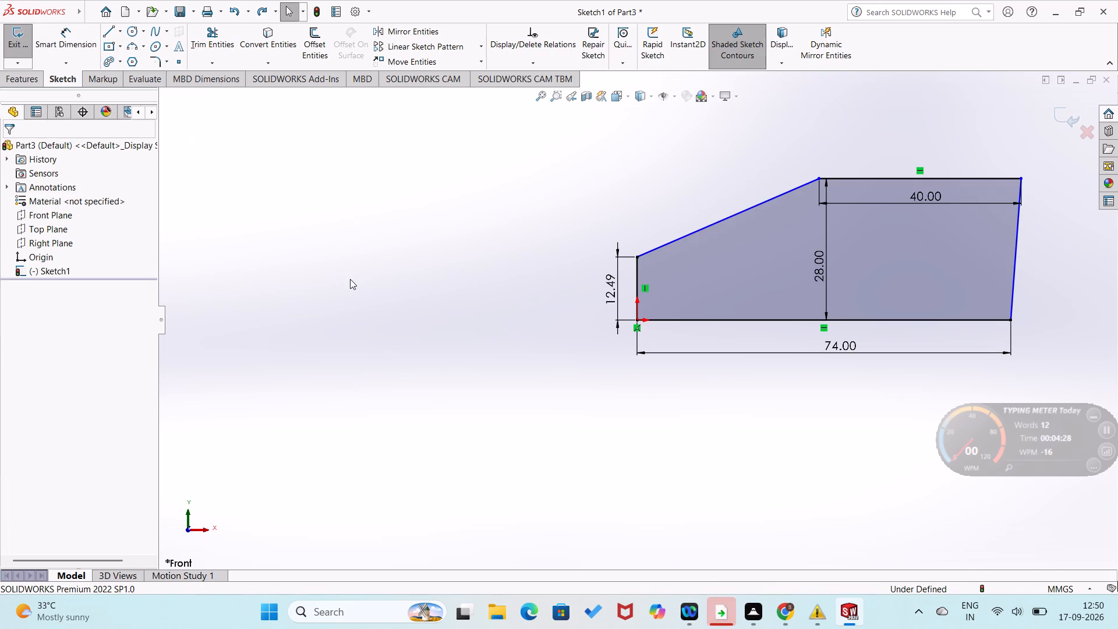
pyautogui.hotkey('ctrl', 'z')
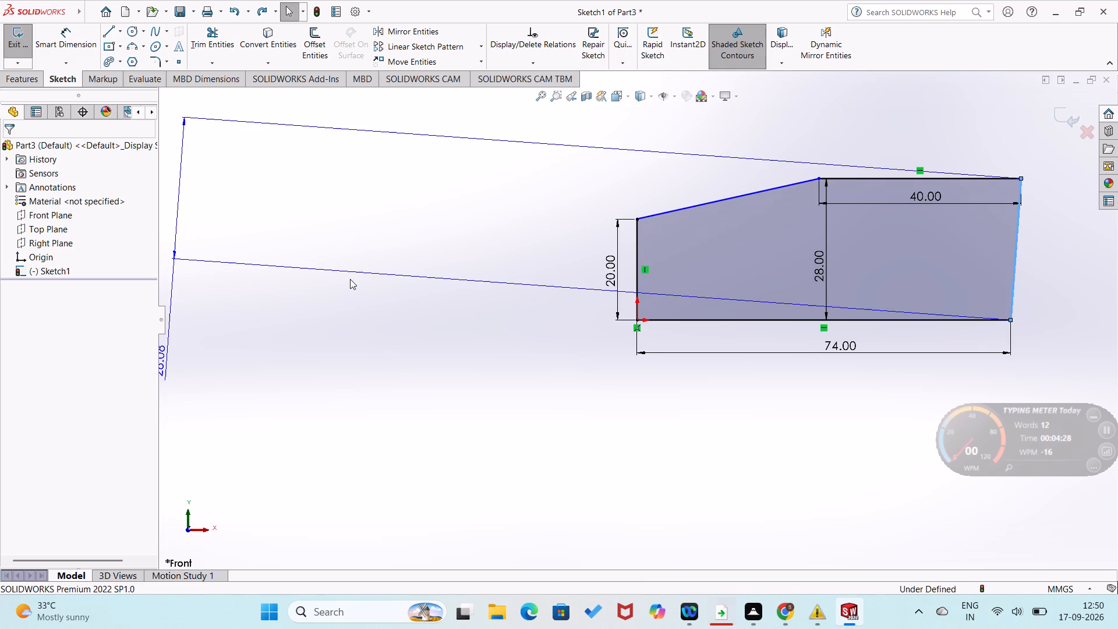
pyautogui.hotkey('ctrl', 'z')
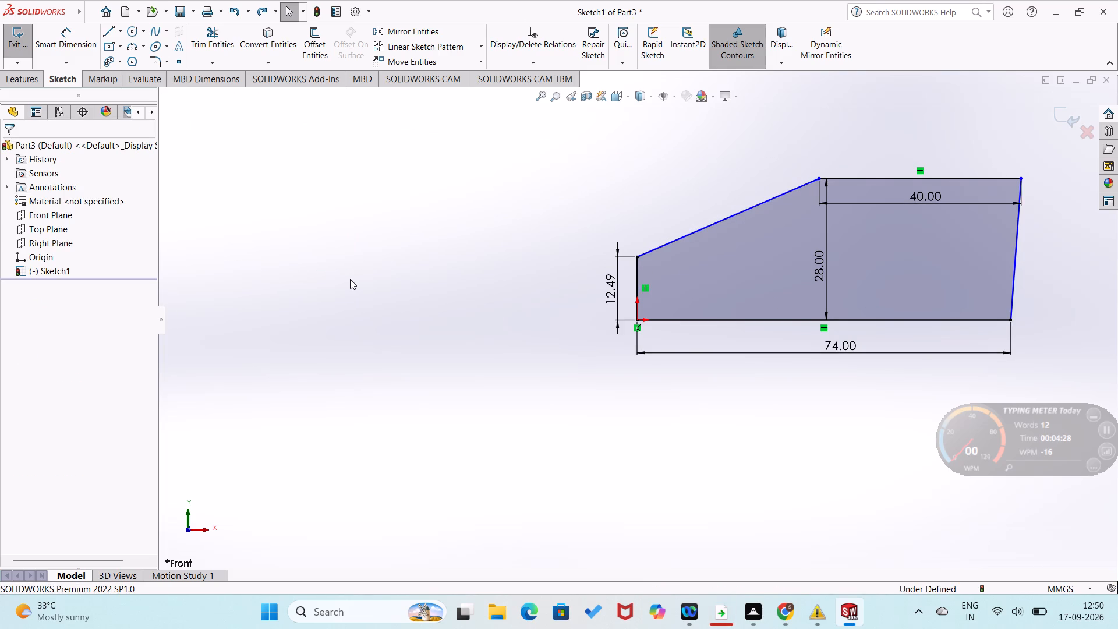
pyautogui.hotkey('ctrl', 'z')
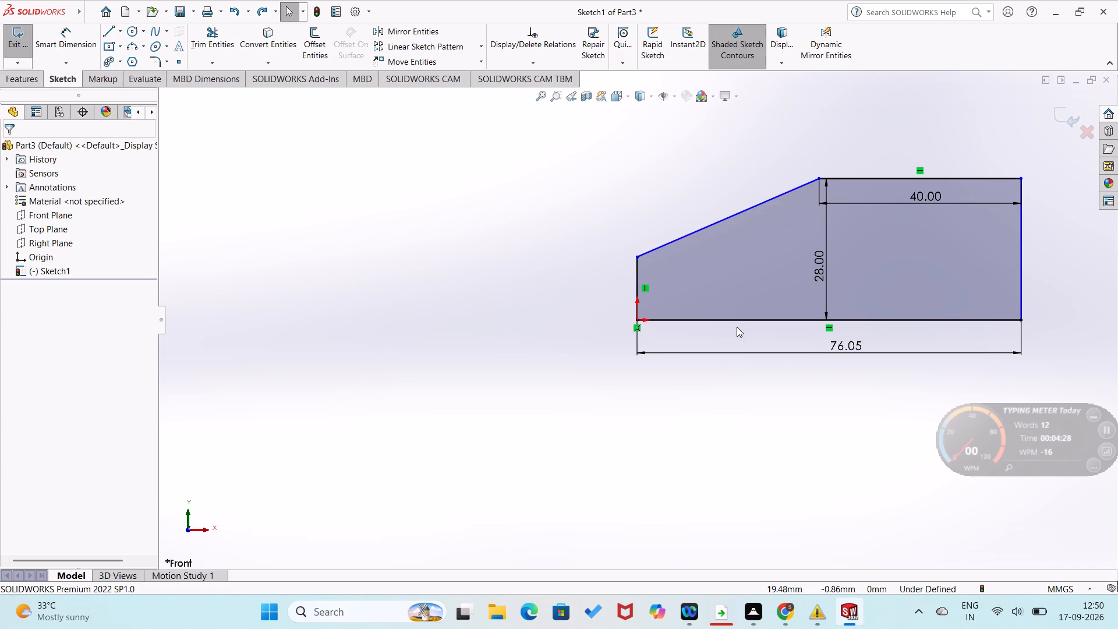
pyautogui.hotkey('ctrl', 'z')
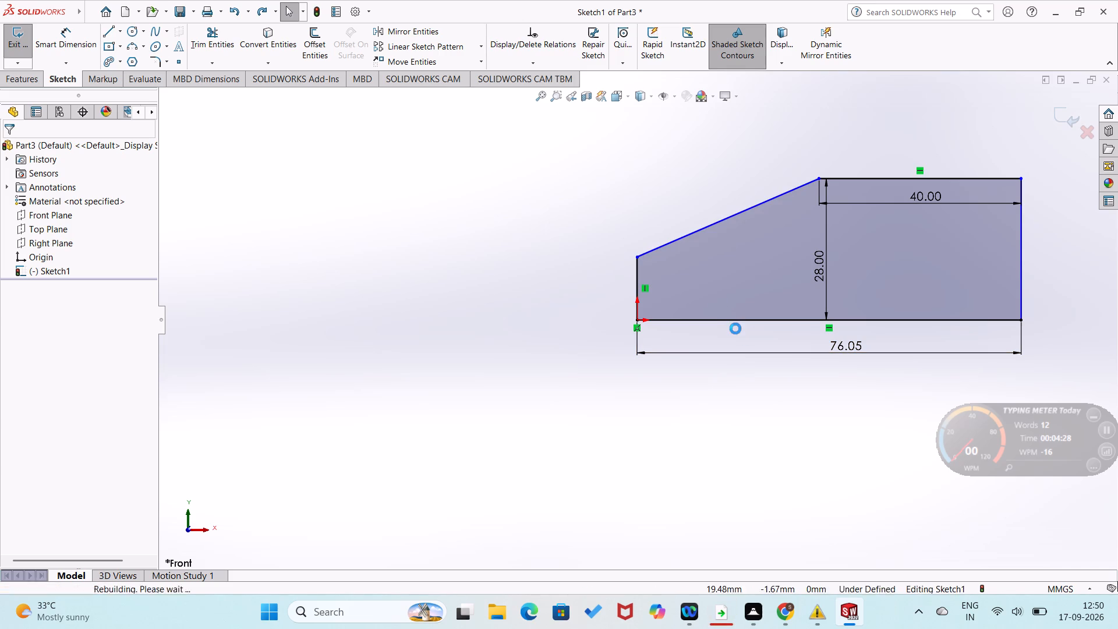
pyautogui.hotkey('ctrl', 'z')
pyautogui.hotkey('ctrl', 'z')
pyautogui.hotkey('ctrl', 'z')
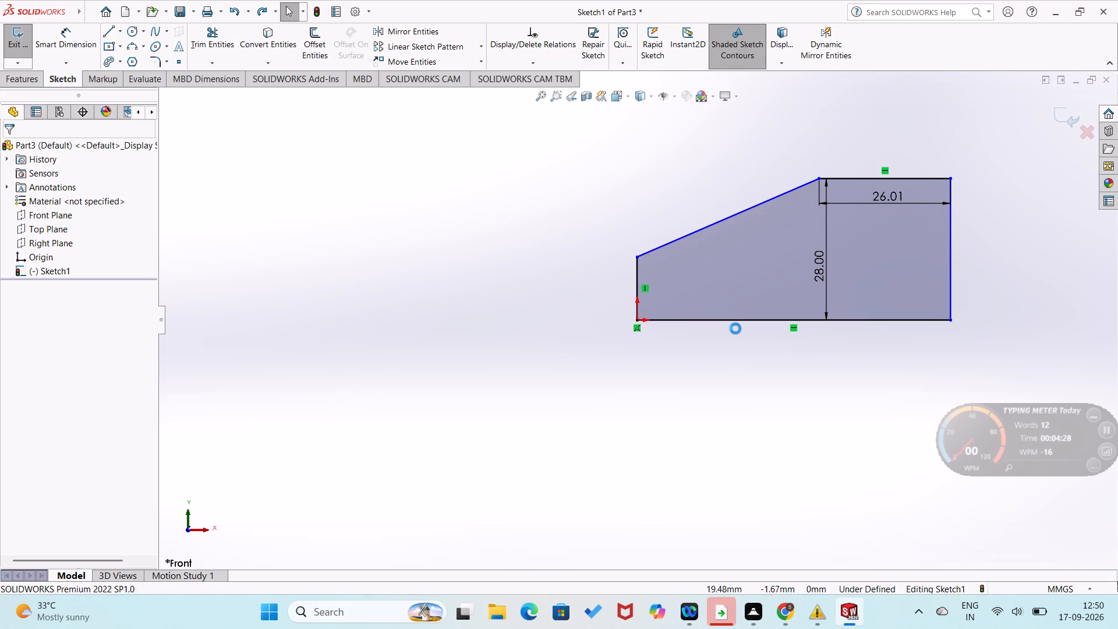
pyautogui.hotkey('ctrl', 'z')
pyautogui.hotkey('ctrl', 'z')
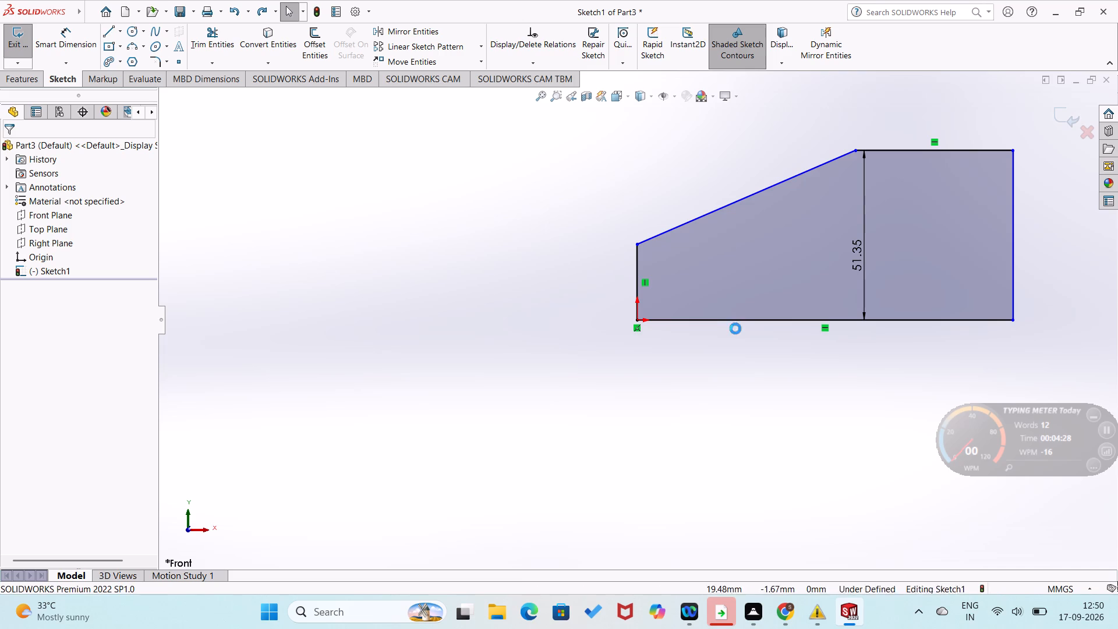
# Undo the remaining profile dimensions and the short side, sloped and top lines, back to just the base and tall side.
pyautogui.hotkey('ctrl', 'z')
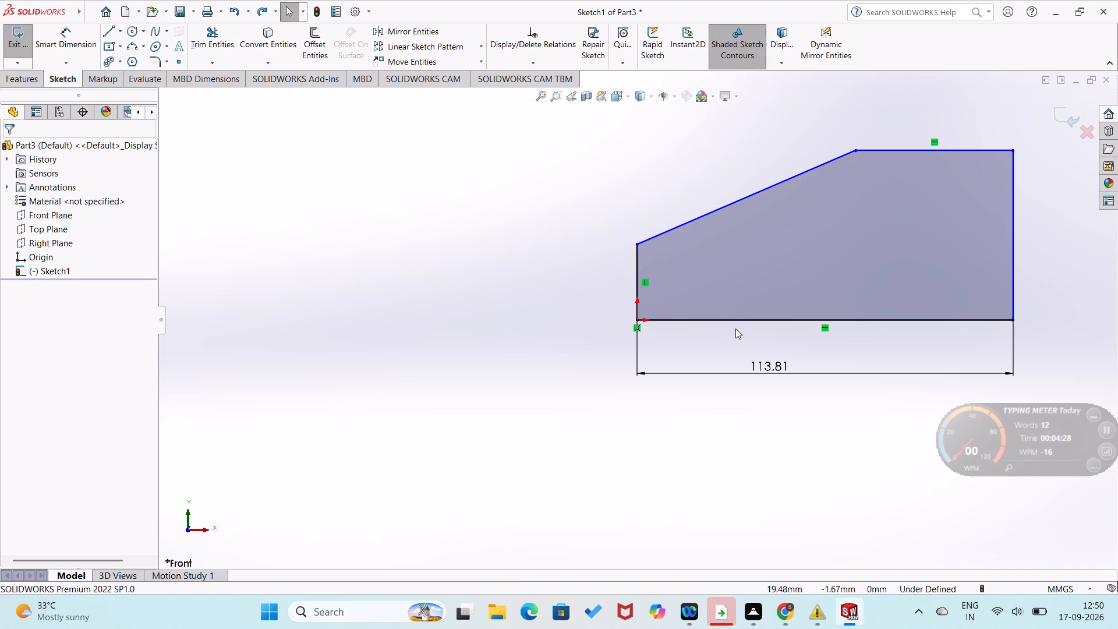
pyautogui.hotkey('ctrl', 'z')
pyautogui.hotkey('ctrl', 'z')
pyautogui.hotkey('ctrl', 'z')
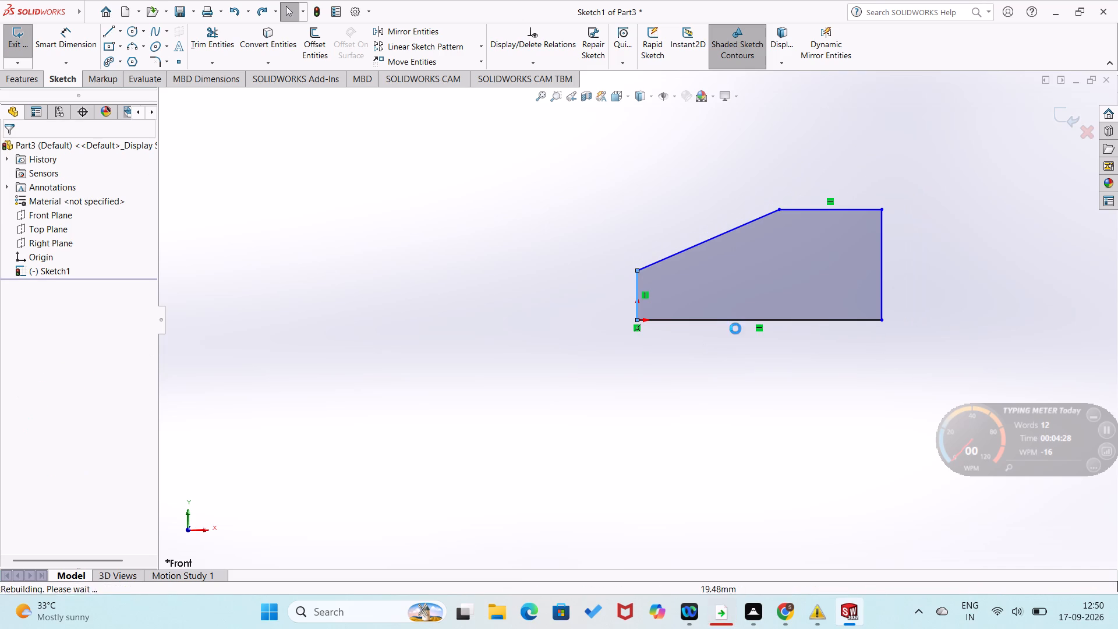
pyautogui.hotkey('ctrl', 'z')
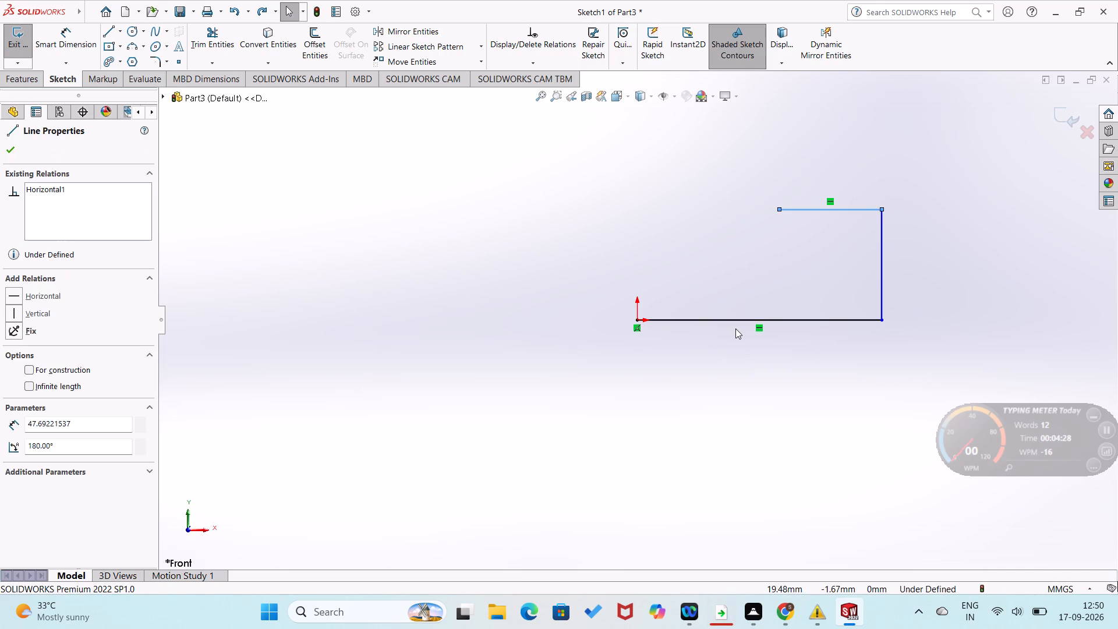
pyautogui.hotkey('ctrl', 'z')
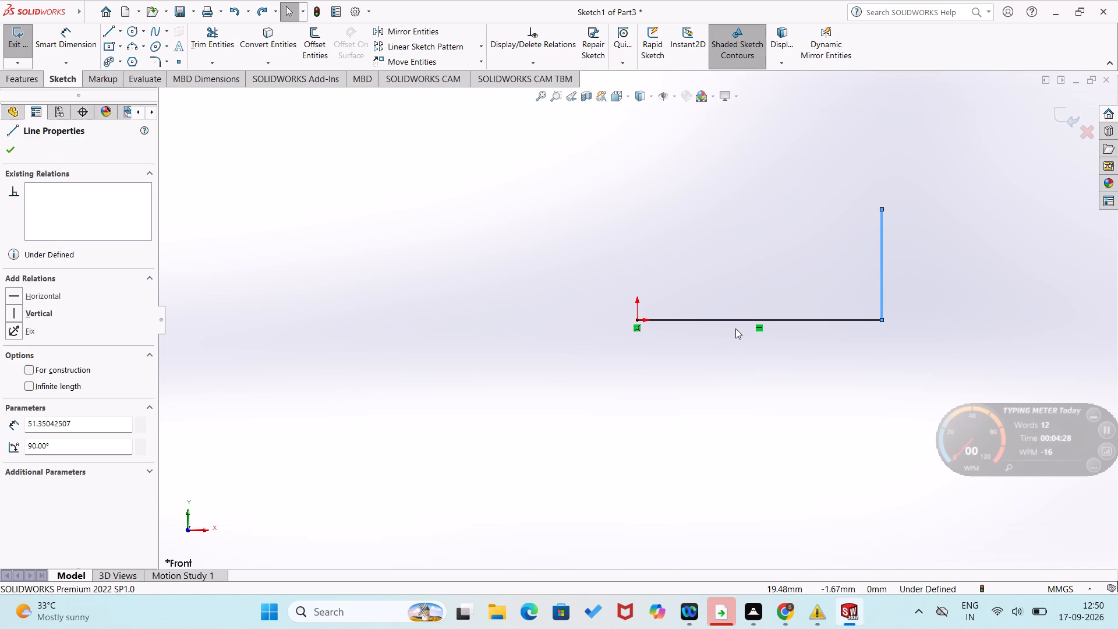
# Redraw the profile's top line about 60 mm long, the sloped line, and the short vertical side ending at the origin.
pyautogui.click(112, 33)
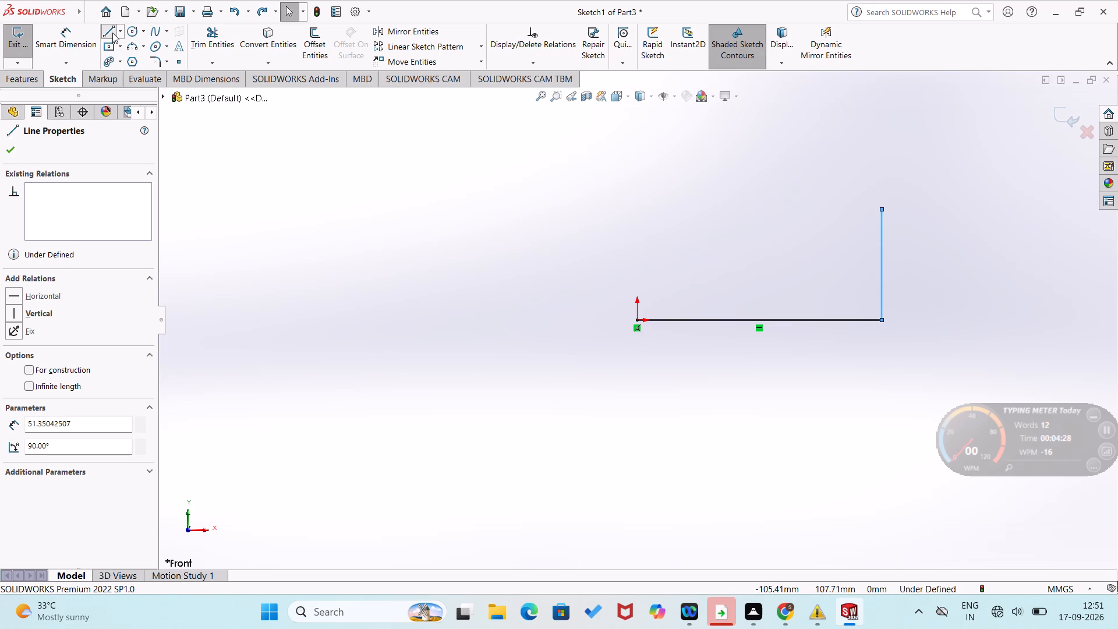
pyautogui.click(882, 210)
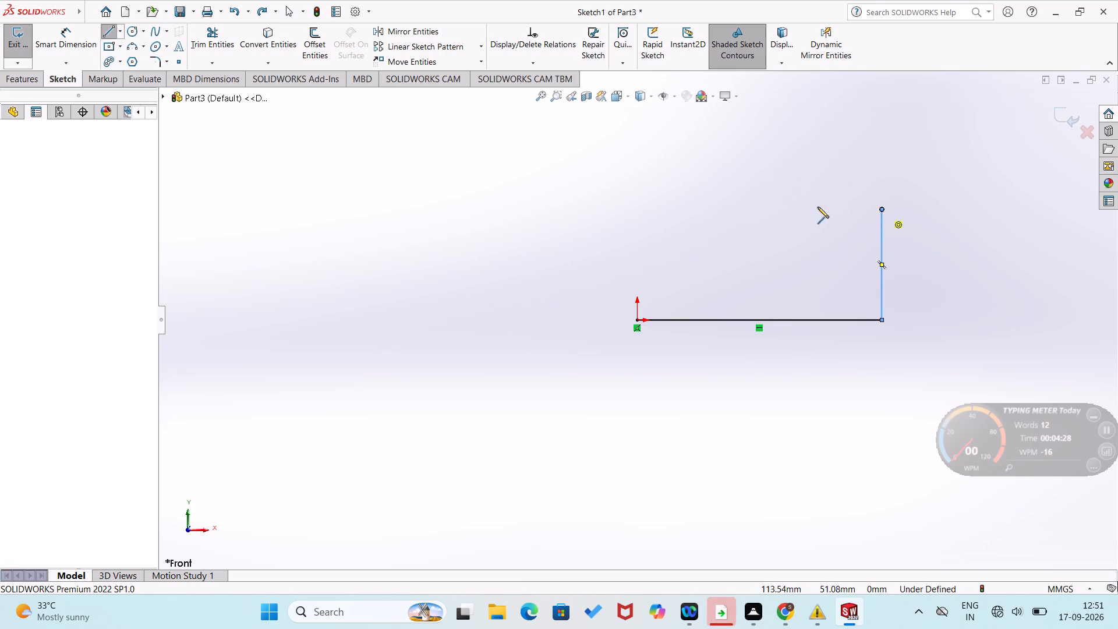
pyautogui.click(752, 210)
pyautogui.click(637, 265)
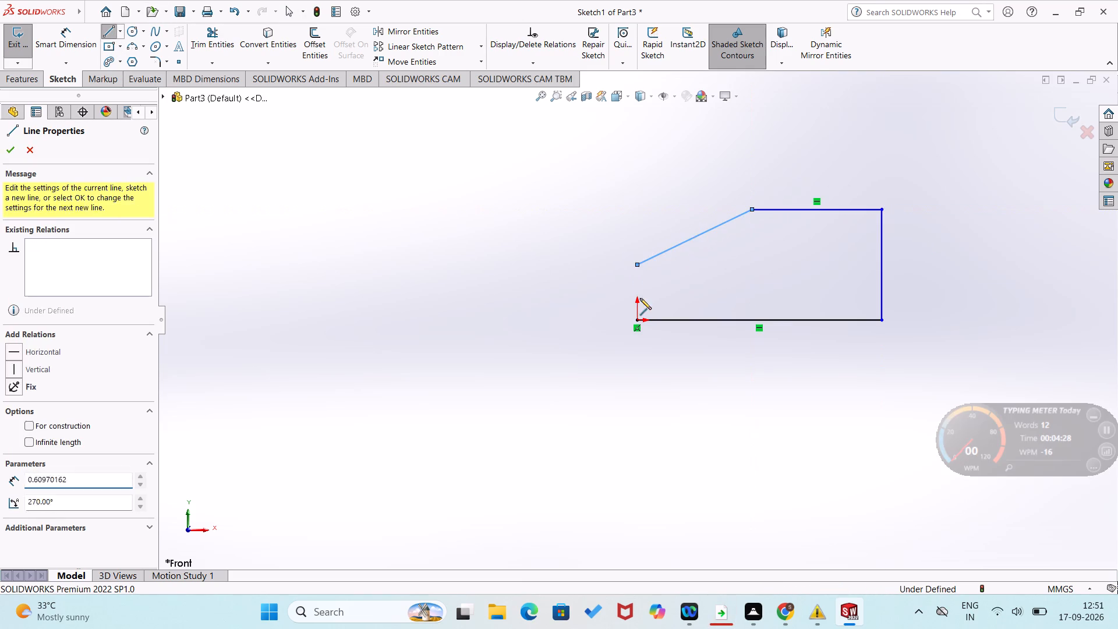
pyautogui.click(635, 320)
pyautogui.rightClick(614, 323)
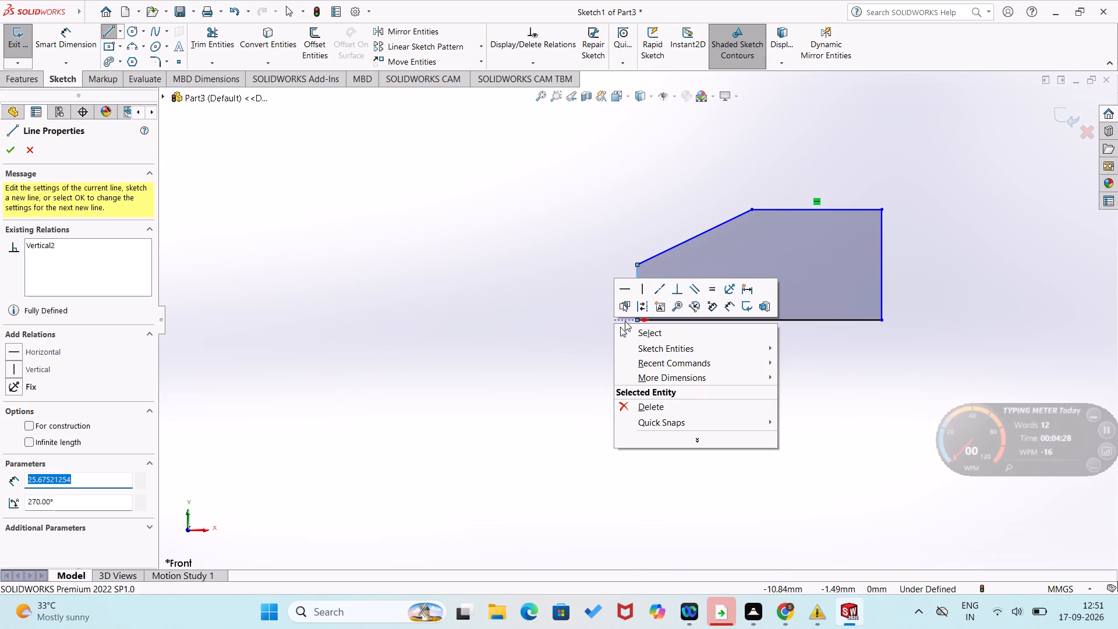
pyautogui.click(635, 330)
# Dimension the height from the slope's upper corner to the base line as 28 mm.
pyautogui.moveTo(568, 267); pyautogui.dragTo(599, 143, button='right')
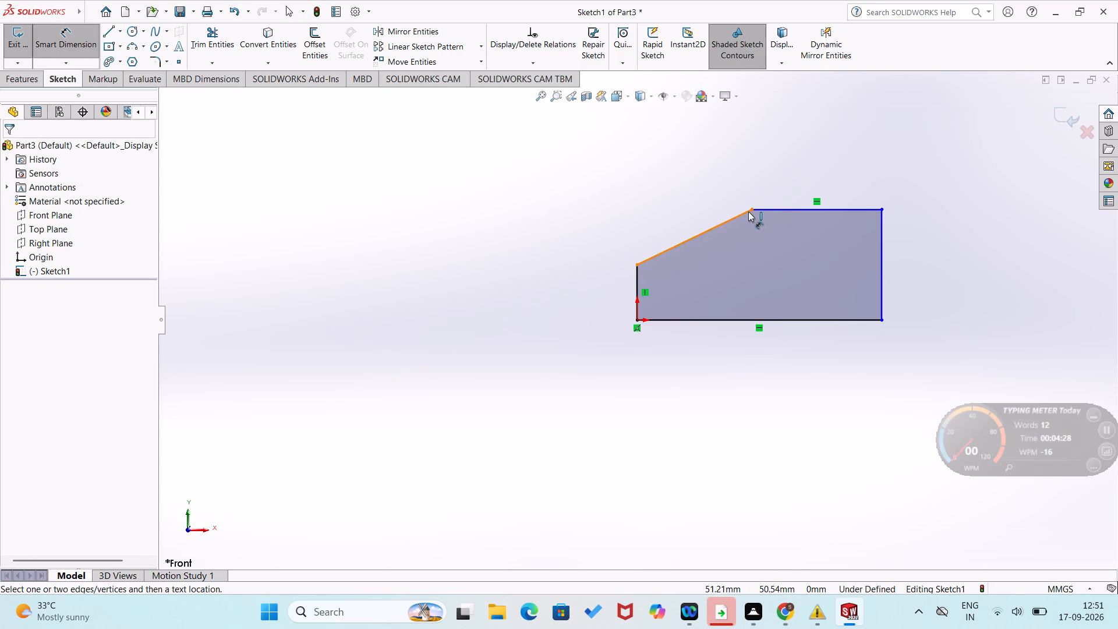
pyautogui.click(751, 211)
pyautogui.click(750, 318)
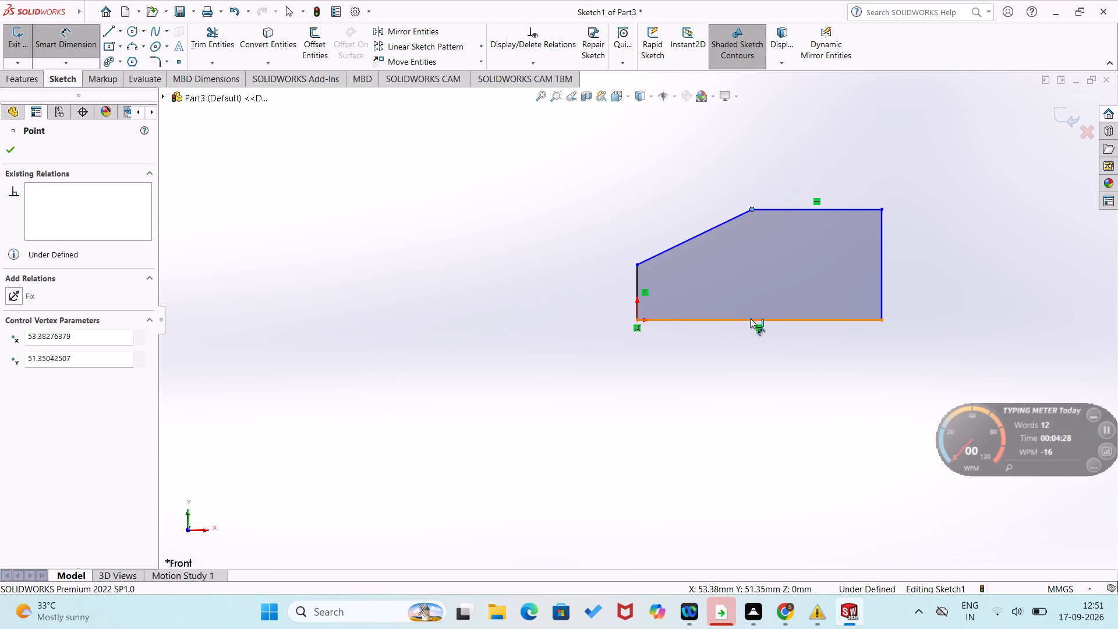
pyautogui.click(754, 283)
pyautogui.press('2')
pyautogui.press('8')
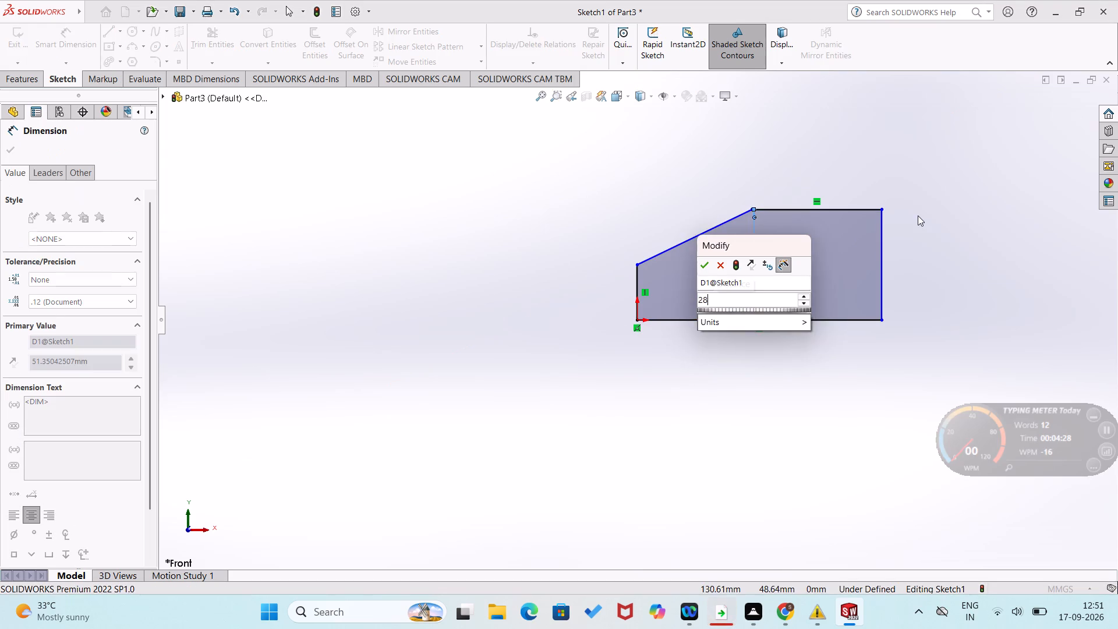
pyautogui.press('Return')
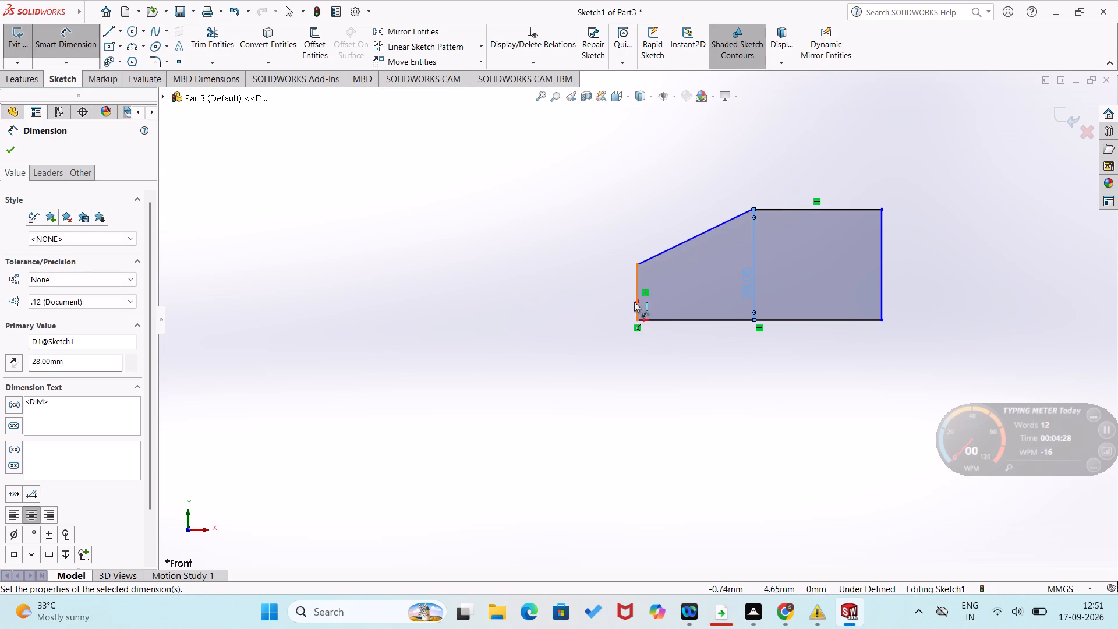
# Dimension the short vertical side at the origin to 20 mm.
pyautogui.click(637, 285)
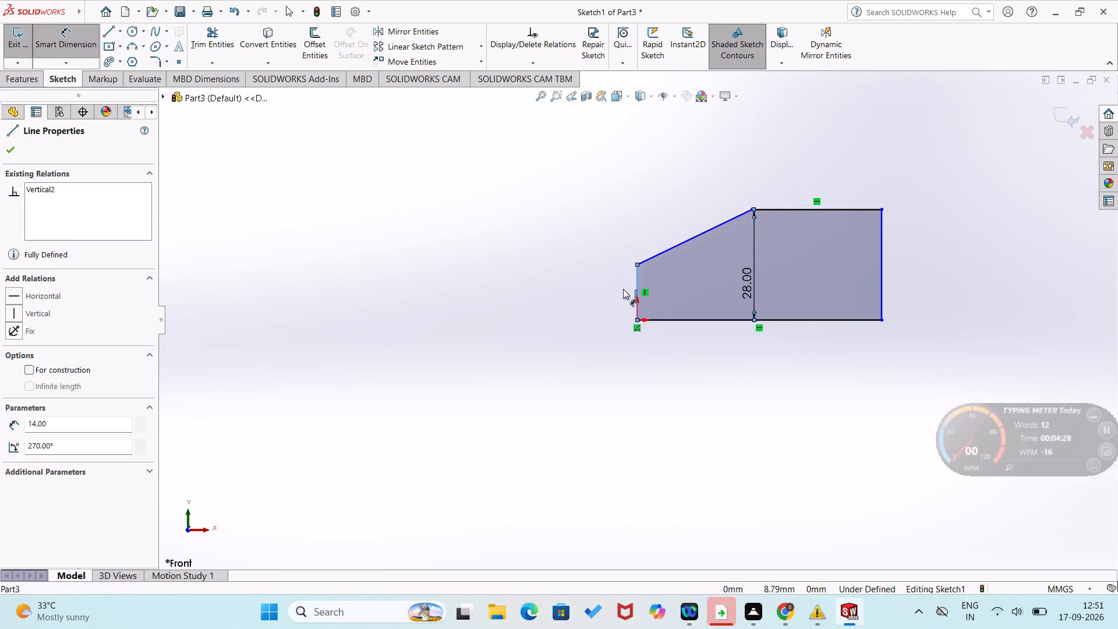
pyautogui.click(615, 291)
pyautogui.write('20')
pyautogui.press('Return')
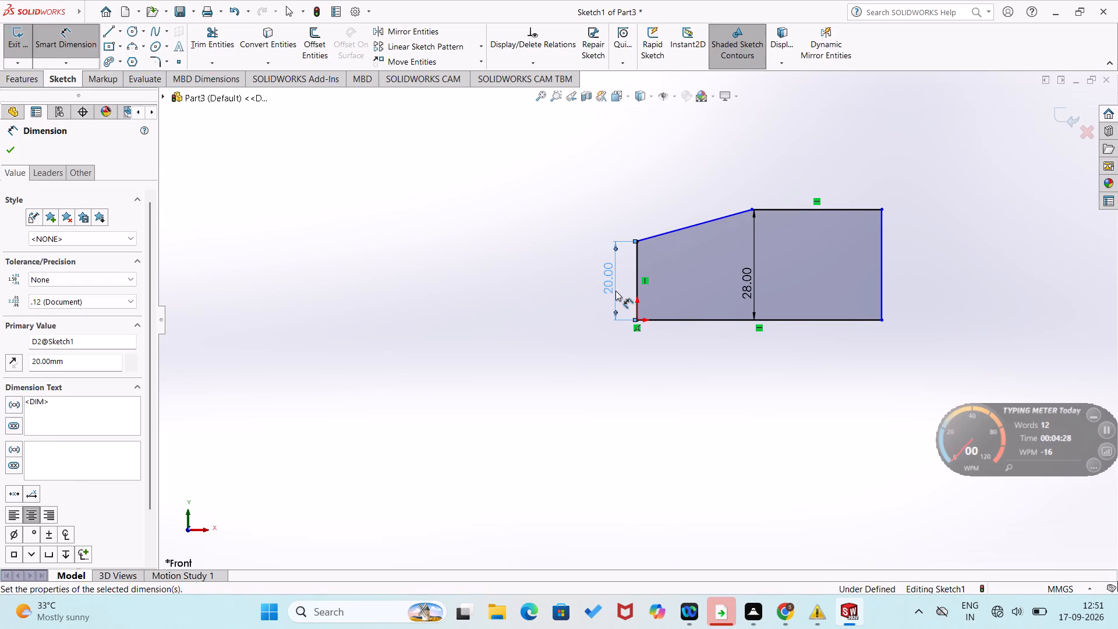
# Dimension the profile's base line to 74 mm.
pyautogui.click(689, 320)
pyautogui.click(702, 356)
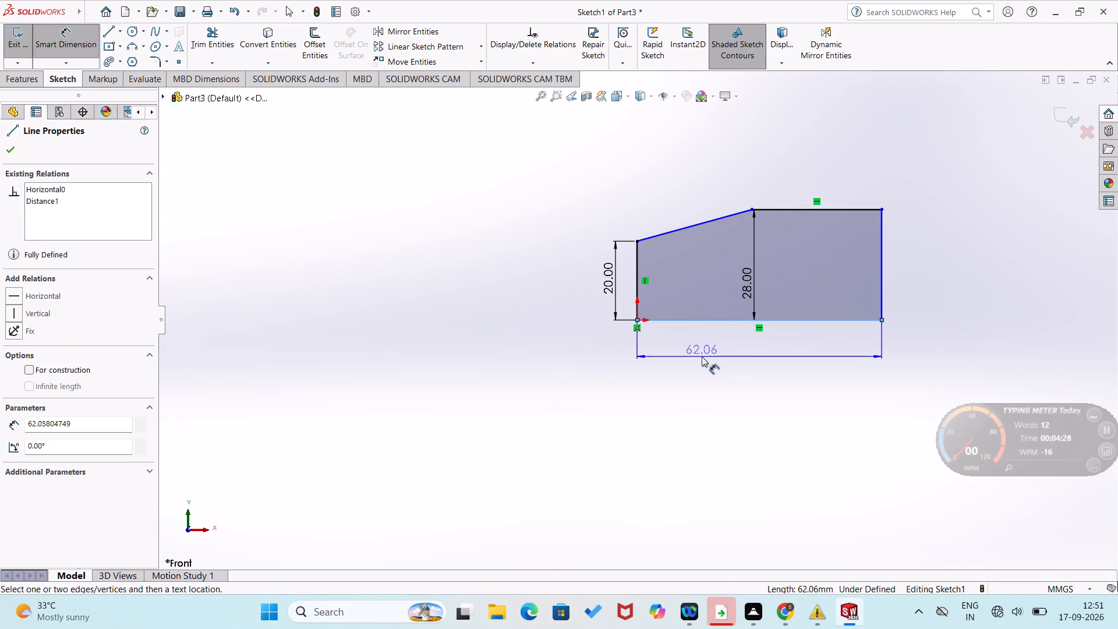
pyautogui.write('74')
pyautogui.press('Return')
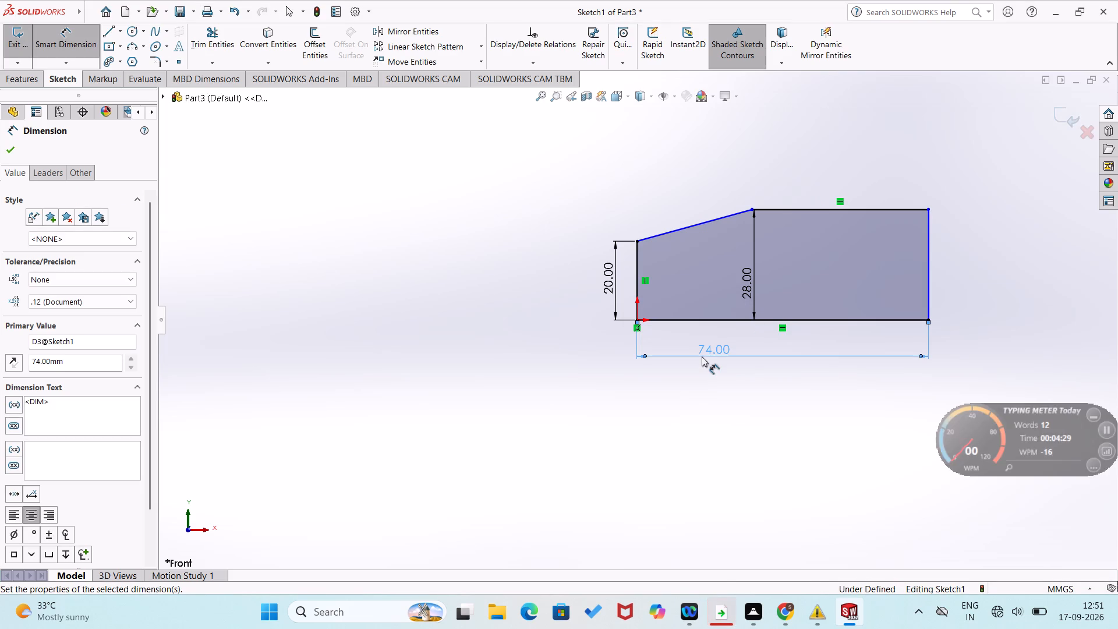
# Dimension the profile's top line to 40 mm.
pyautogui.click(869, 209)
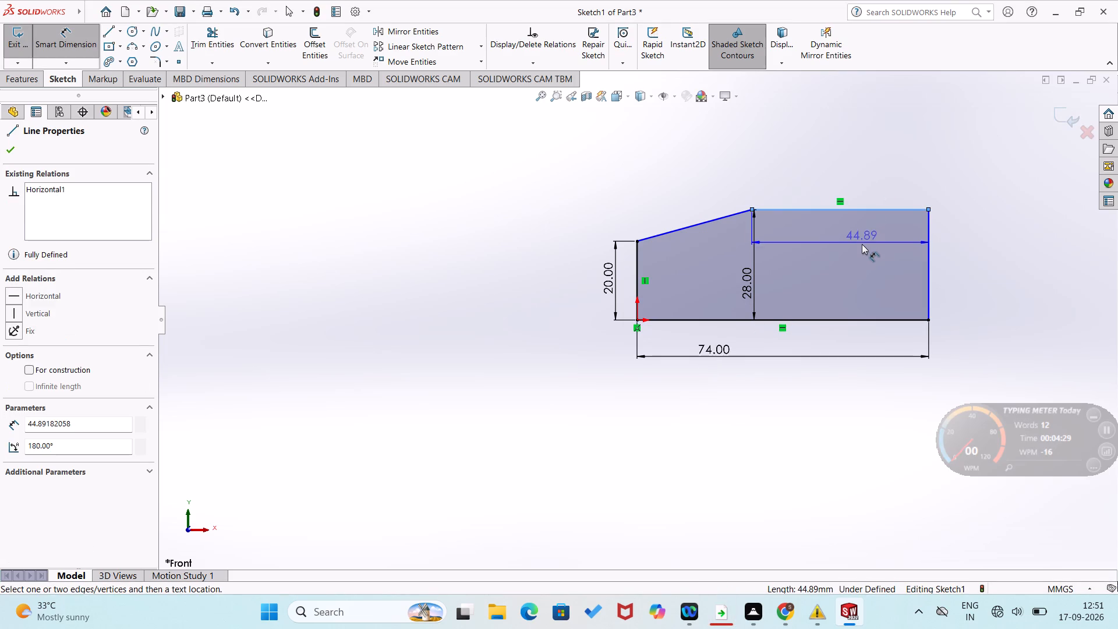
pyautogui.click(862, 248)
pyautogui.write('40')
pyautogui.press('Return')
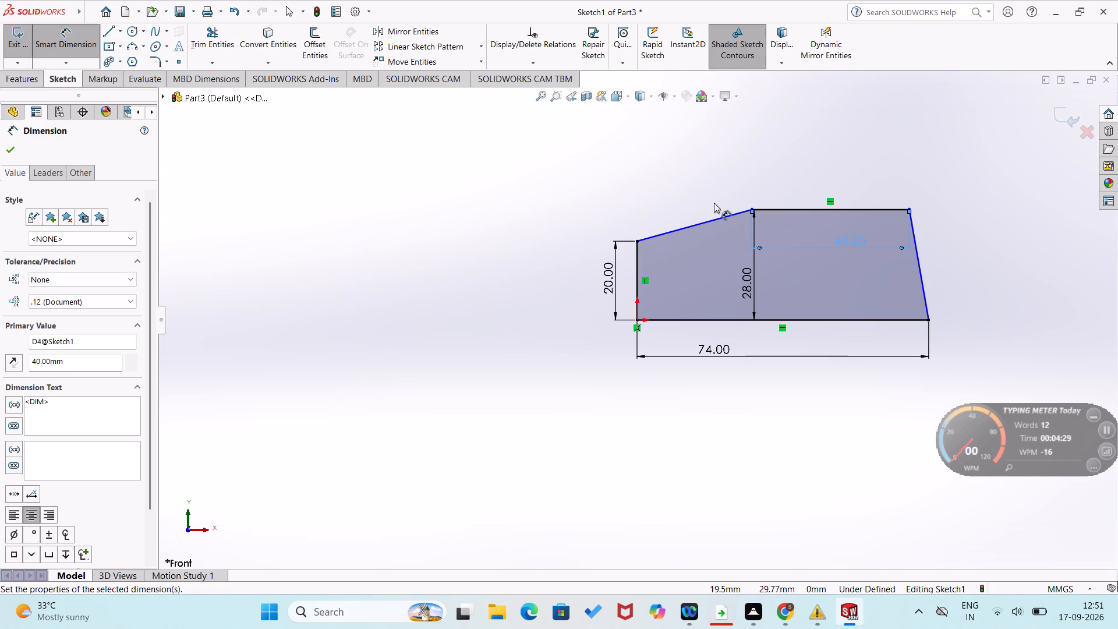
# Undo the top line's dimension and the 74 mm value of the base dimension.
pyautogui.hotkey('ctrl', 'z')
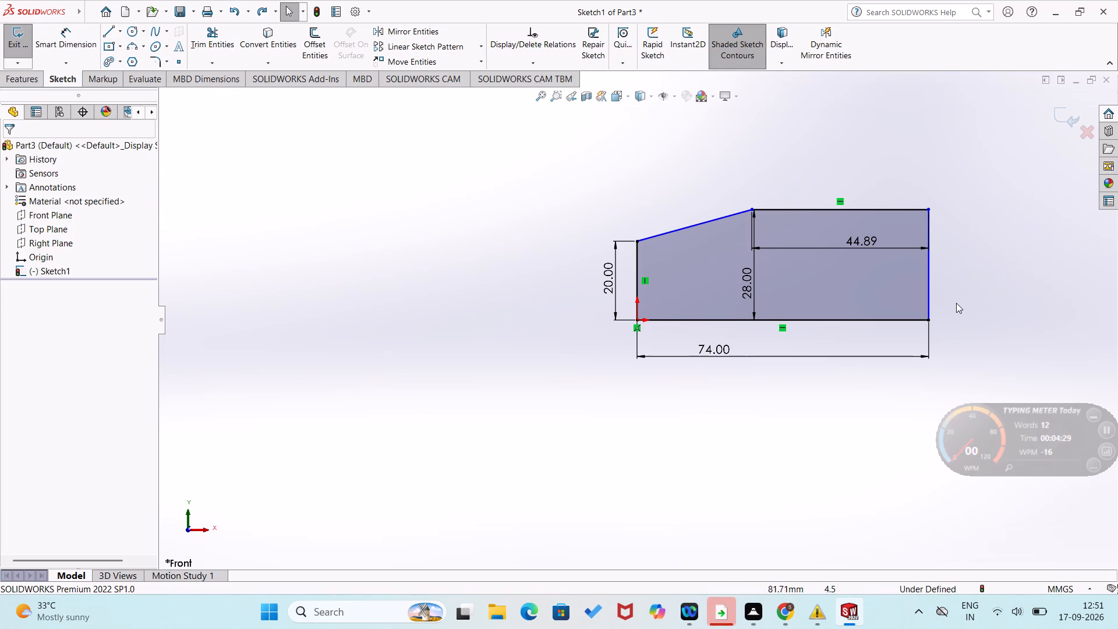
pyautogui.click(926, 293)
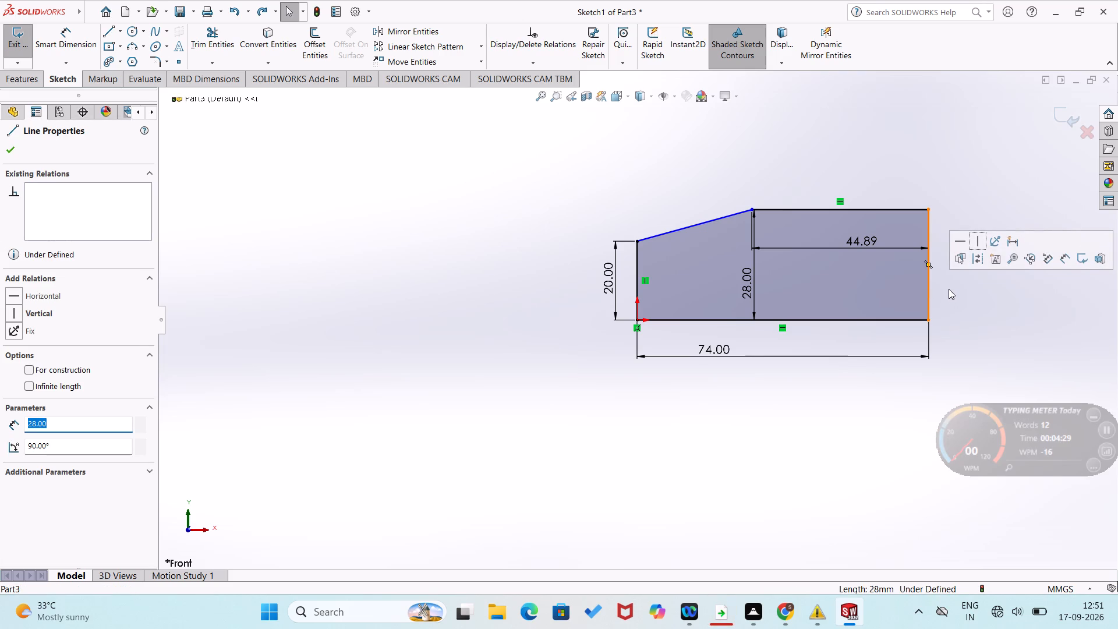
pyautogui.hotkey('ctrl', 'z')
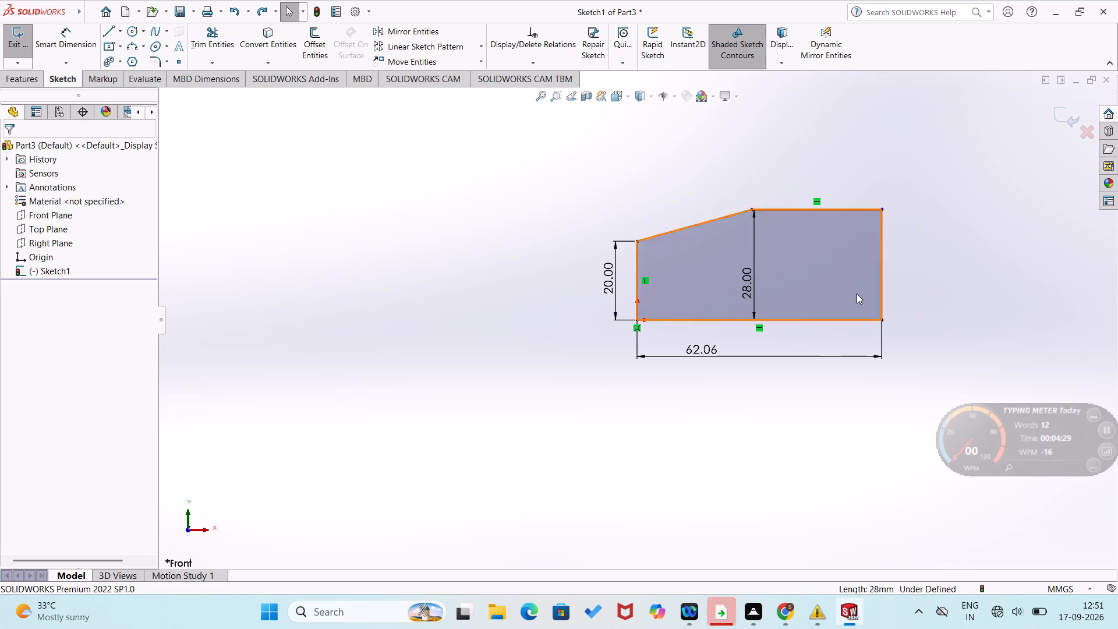
# Delete the 28 mm height dimension inside the profile.
pyautogui.click(746, 280)
pyautogui.press('Delete')
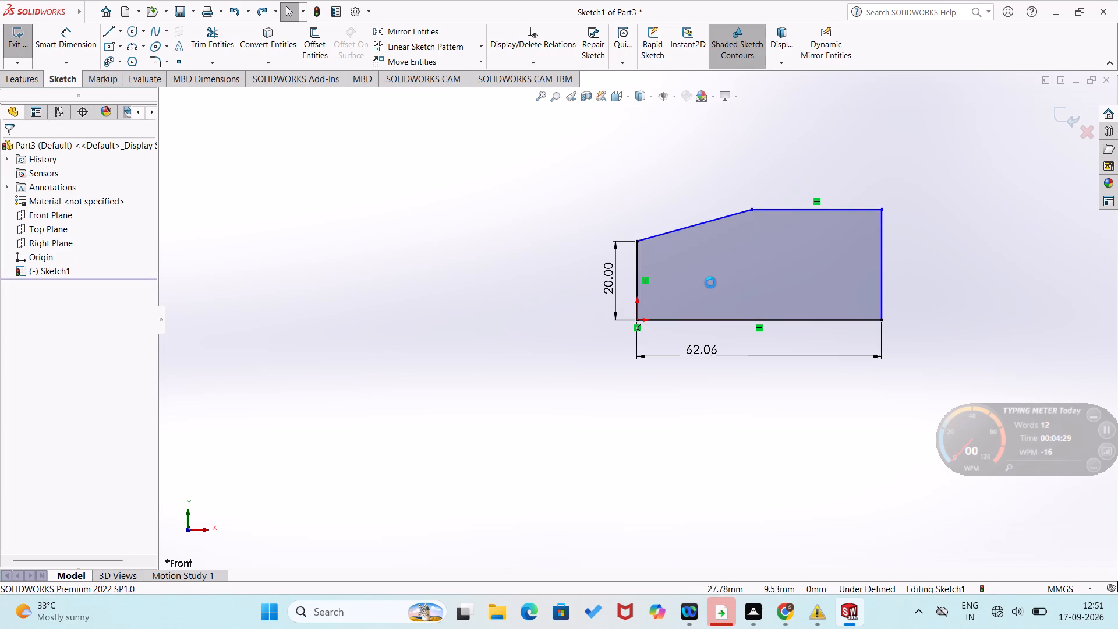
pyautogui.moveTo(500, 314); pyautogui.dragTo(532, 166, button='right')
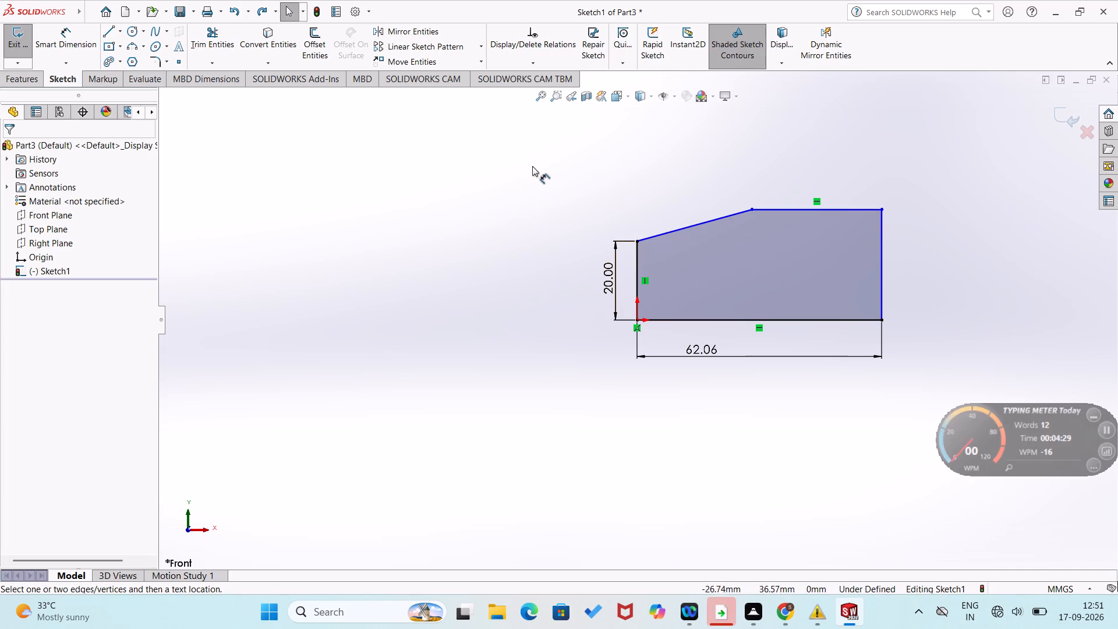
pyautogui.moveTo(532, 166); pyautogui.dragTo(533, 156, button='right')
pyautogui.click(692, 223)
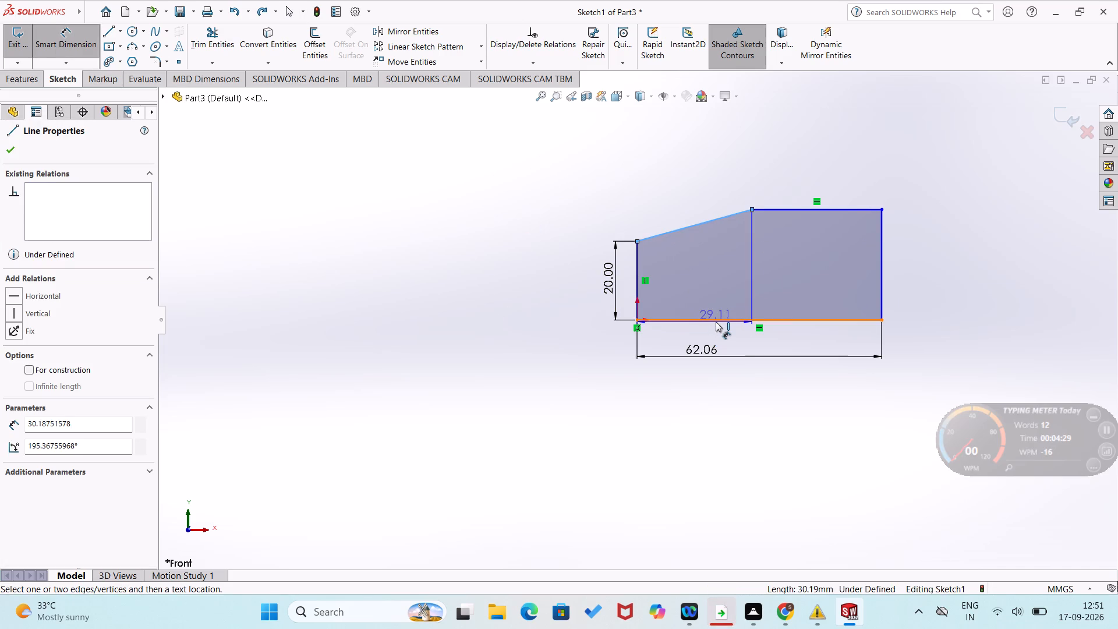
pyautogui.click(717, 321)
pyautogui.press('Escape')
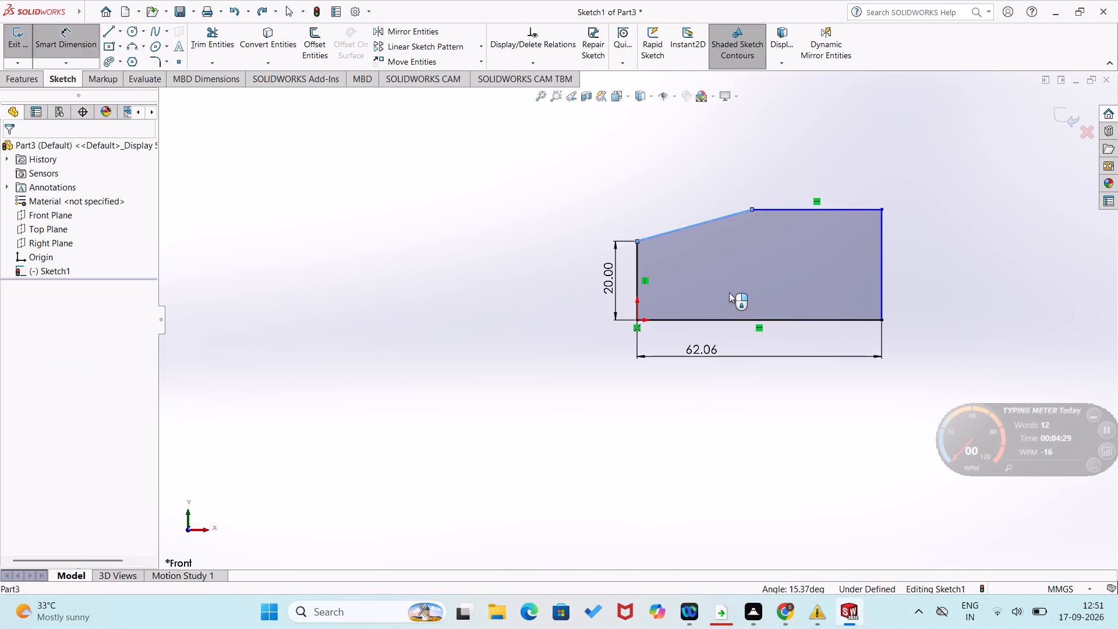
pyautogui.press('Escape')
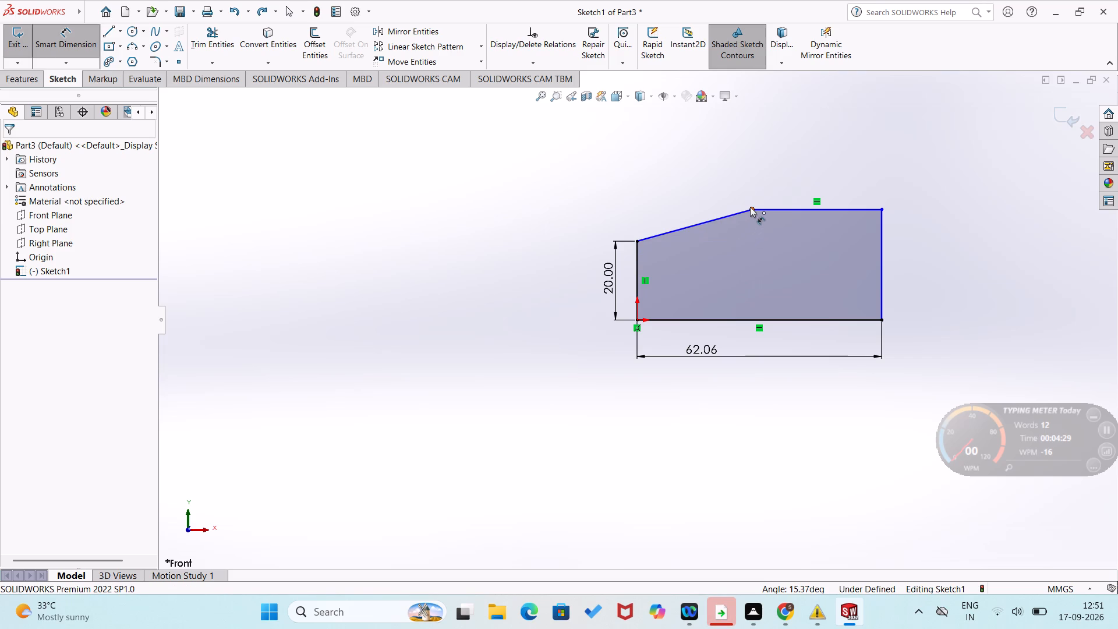
# Dimension the height from the slope's upper corner to the base line, keeping 28 mm.
pyautogui.click(753, 207)
pyautogui.click(741, 319)
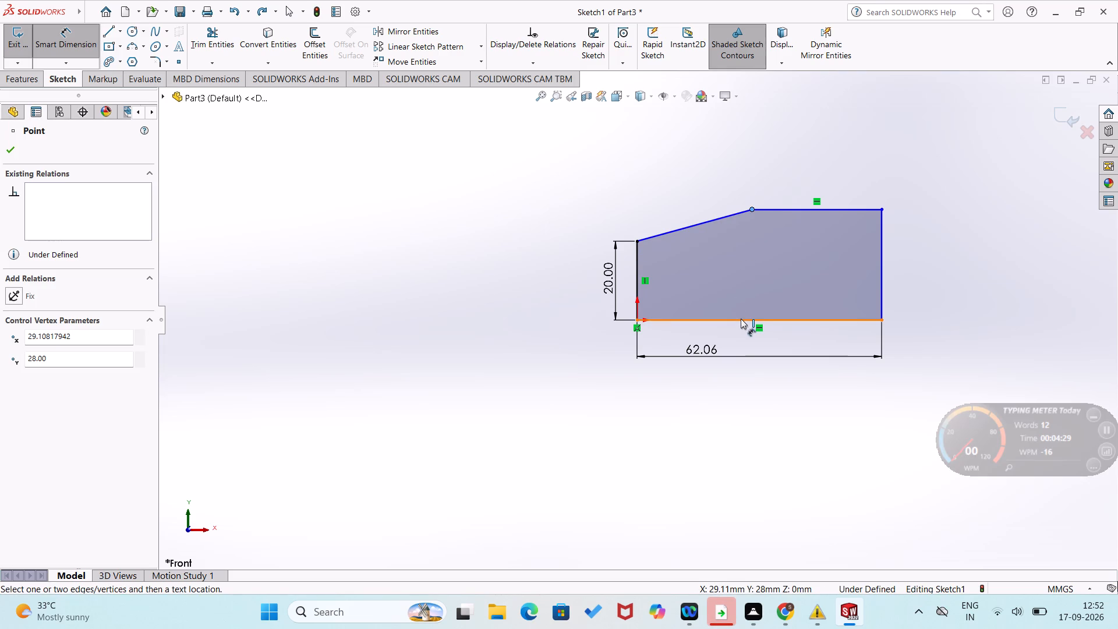
pyautogui.click(762, 292)
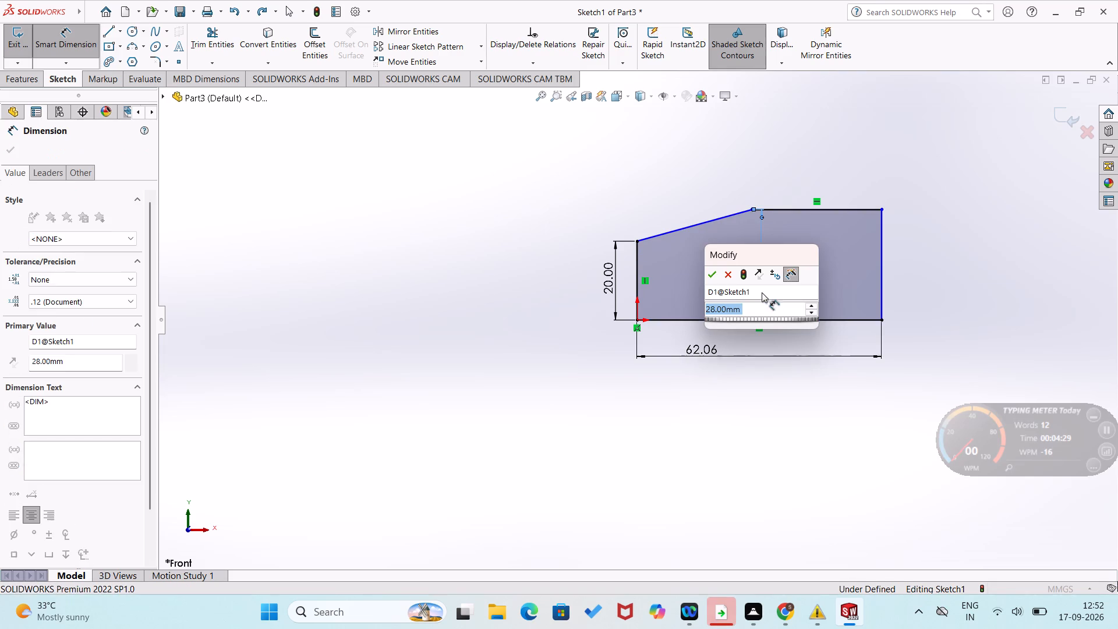
pyautogui.click(714, 273)
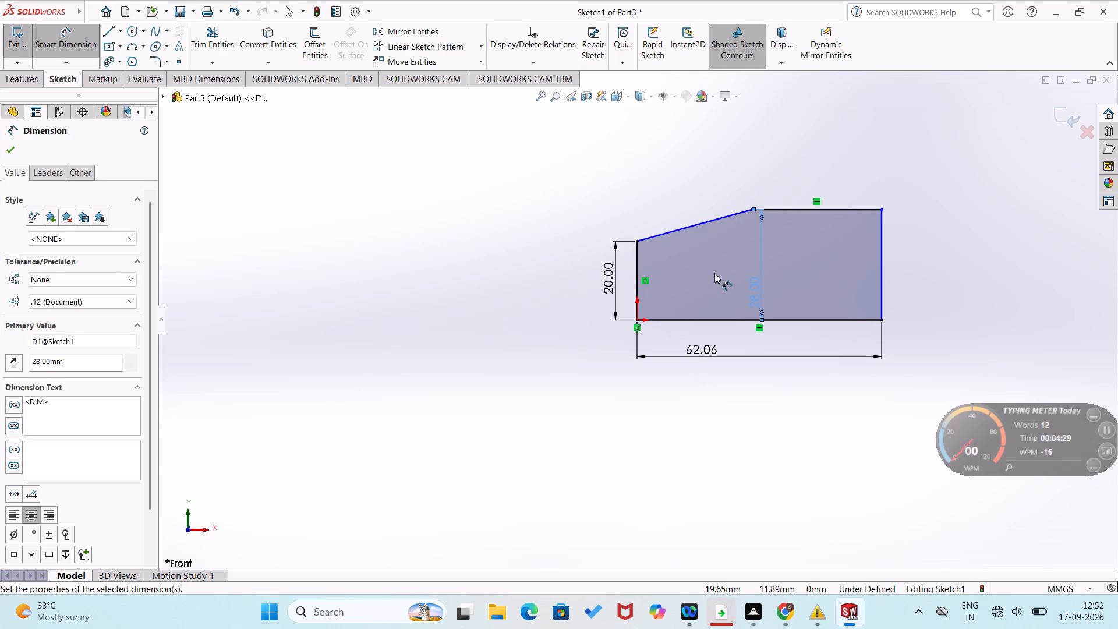
# Dimension the profile's top line to 40 mm.
pyautogui.click(821, 210)
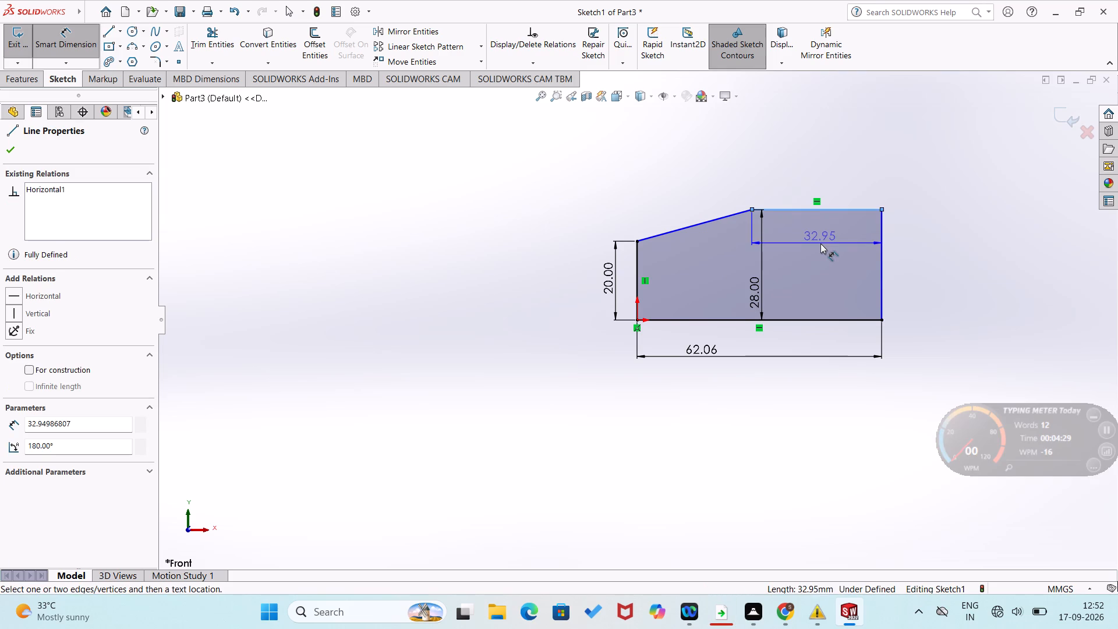
pyautogui.click(820, 245)
pyautogui.write('40')
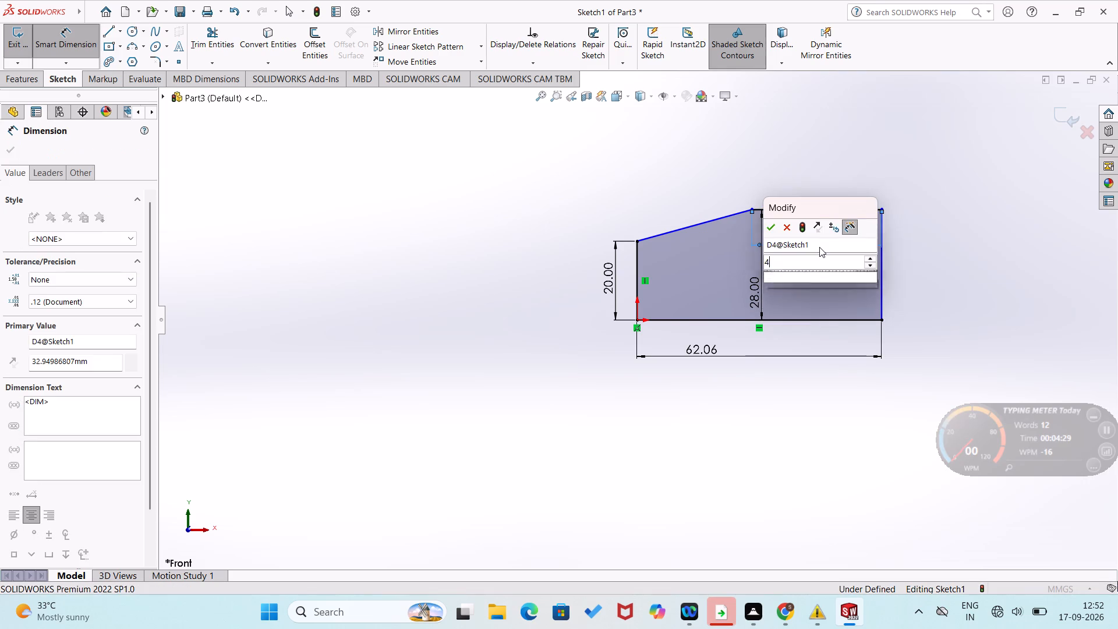
pyautogui.press('Return')
# Set the base line's dimension to 74 mm.
pyautogui.doubleClick(771, 358)
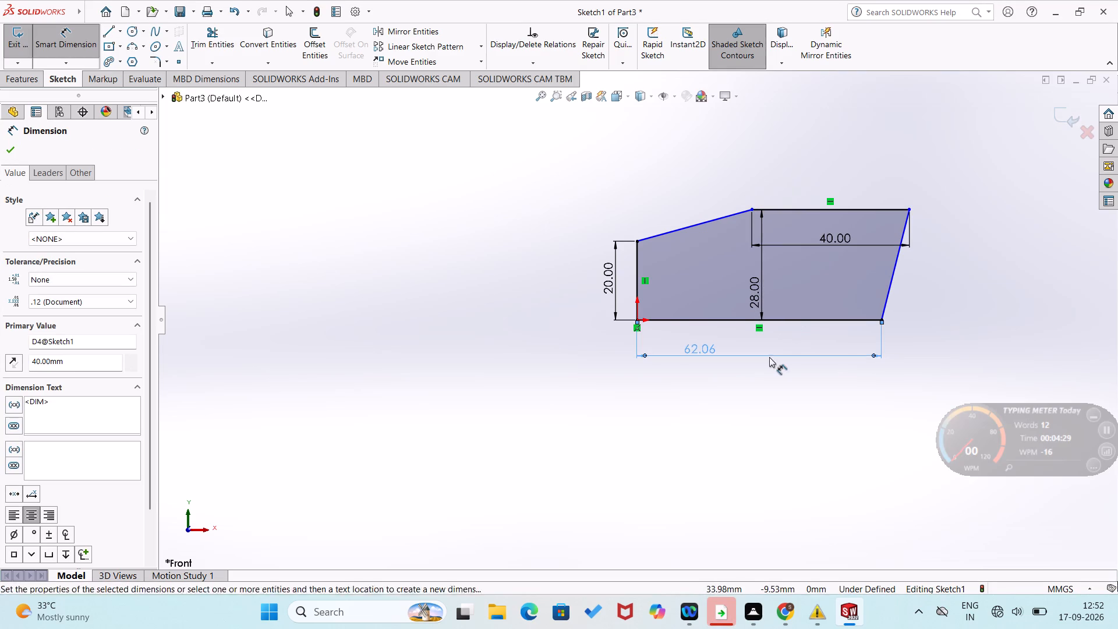
pyautogui.write('74')
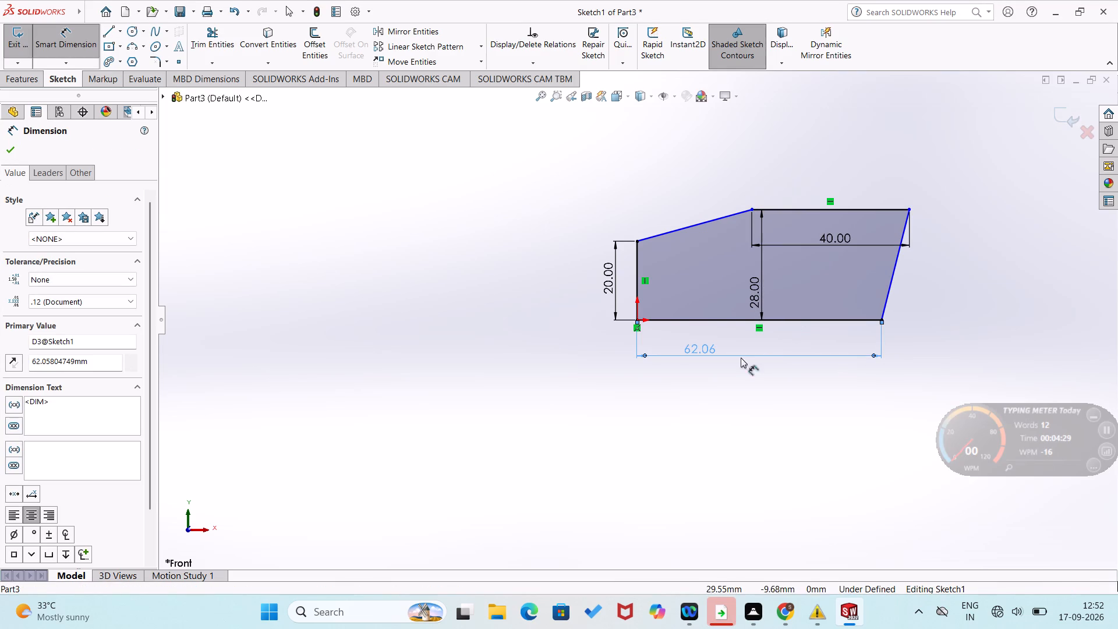
pyautogui.doubleClick(683, 345)
pyautogui.write('74')
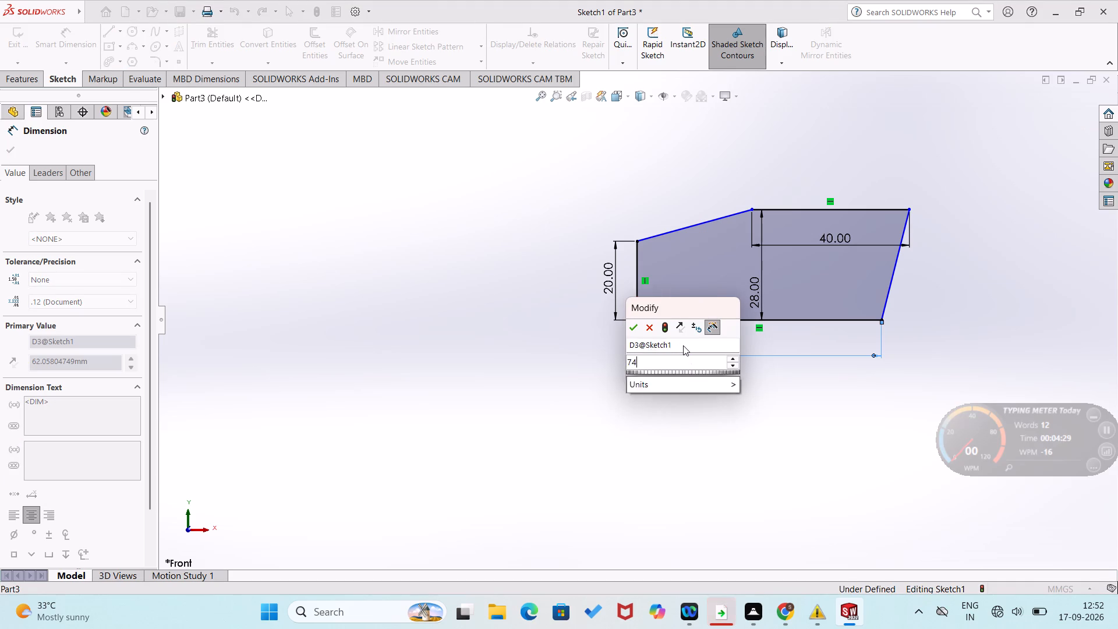
pyautogui.press('Return')
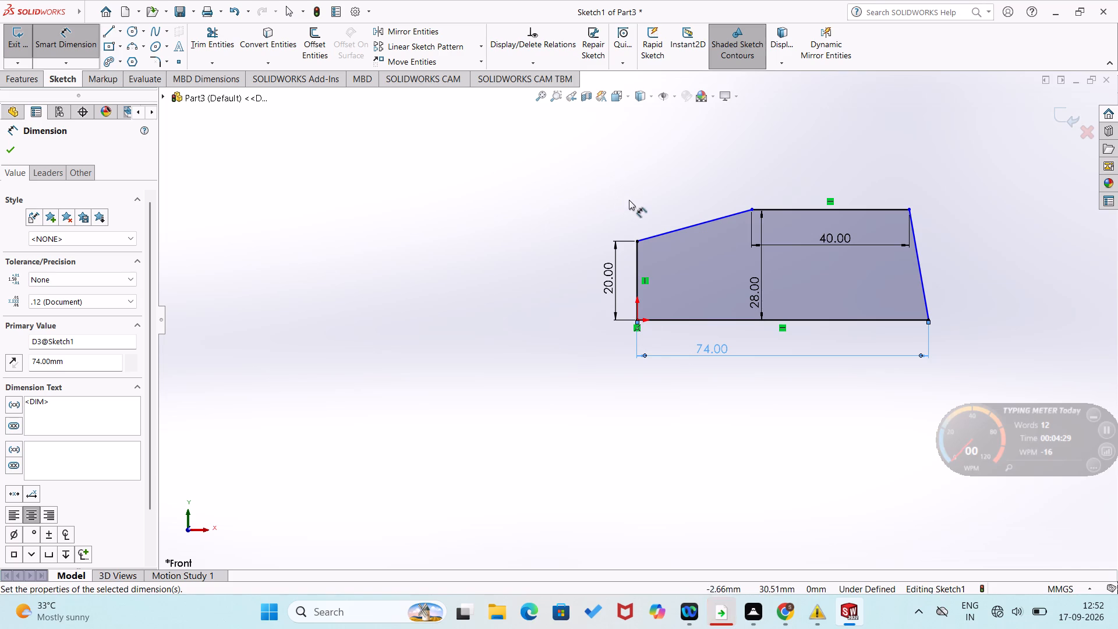
# Delete the entire sloped-top profile together with all its dimensions from the sketch.
pyautogui.press('Escape')
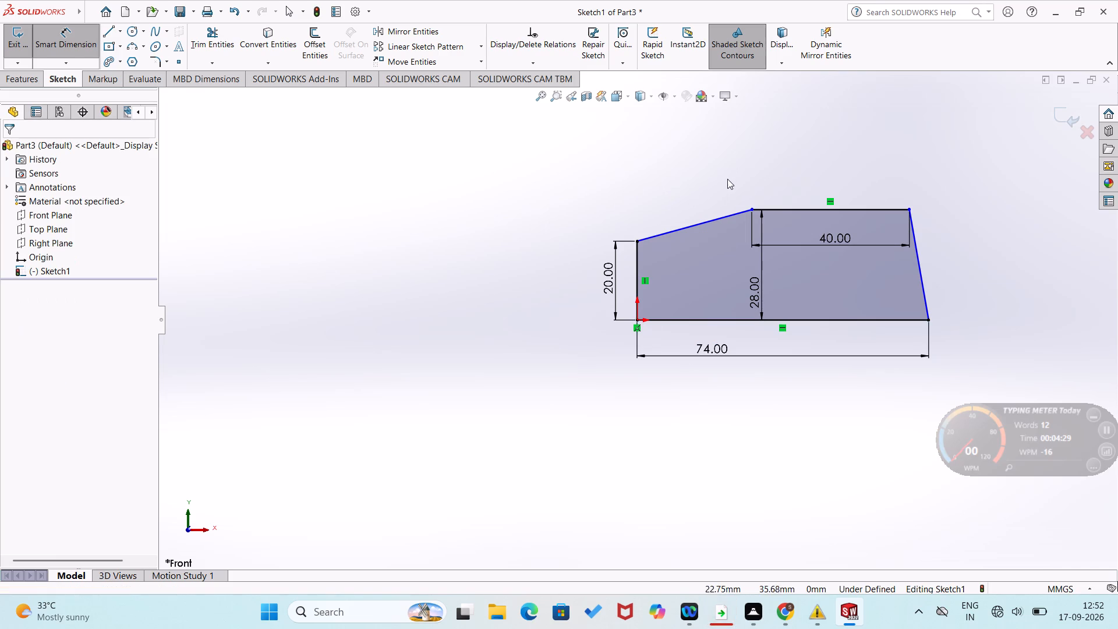
pyautogui.moveTo(538, 138); pyautogui.dragTo(982, 429)
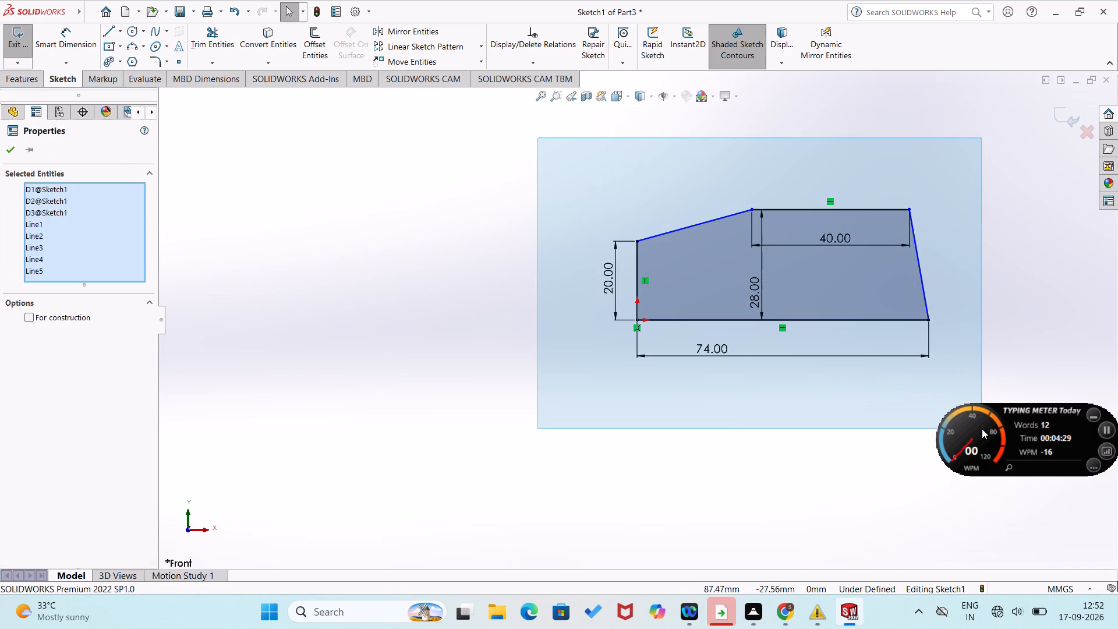
pyautogui.press('Delete')
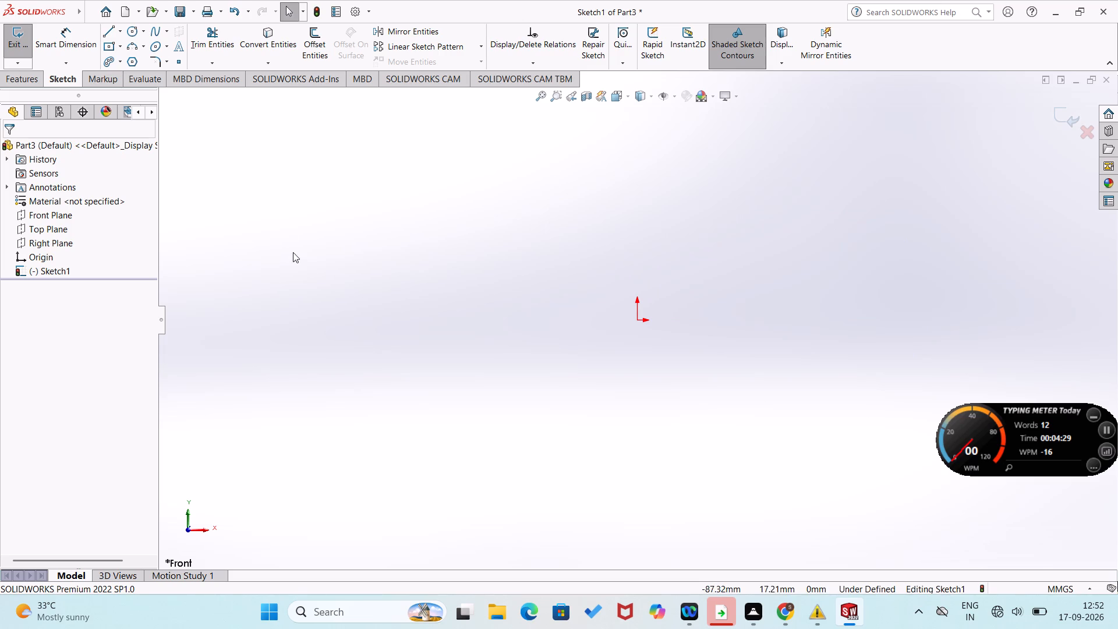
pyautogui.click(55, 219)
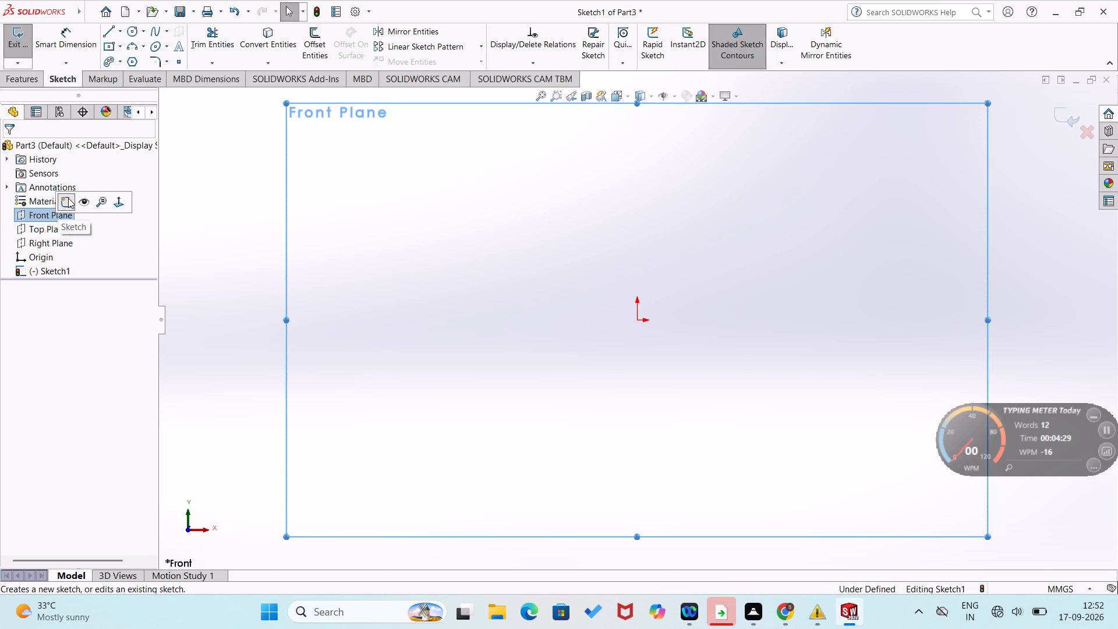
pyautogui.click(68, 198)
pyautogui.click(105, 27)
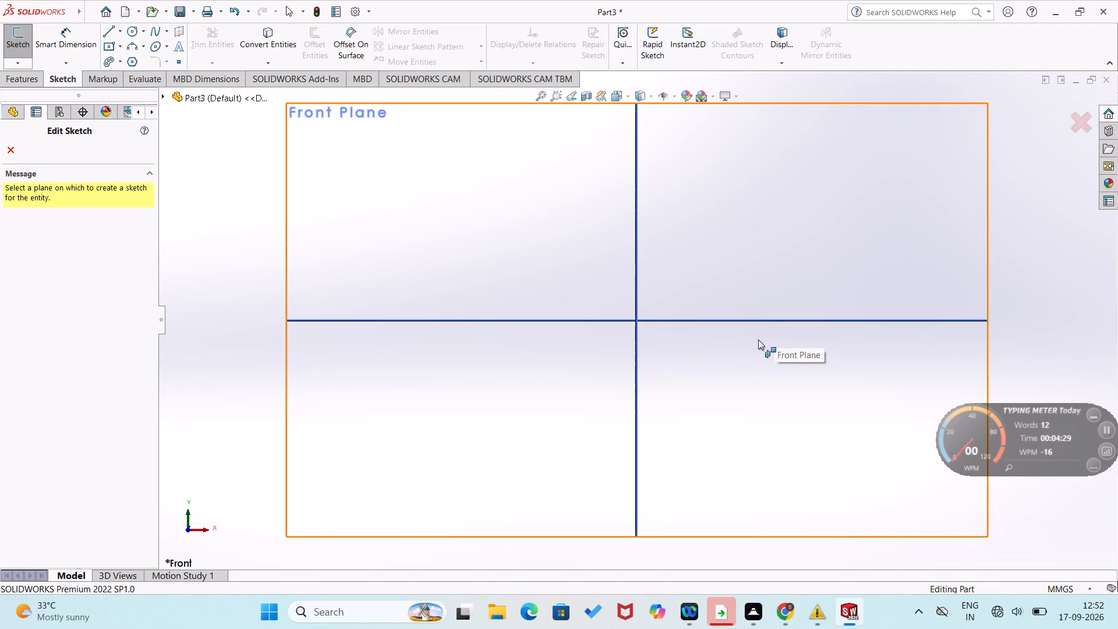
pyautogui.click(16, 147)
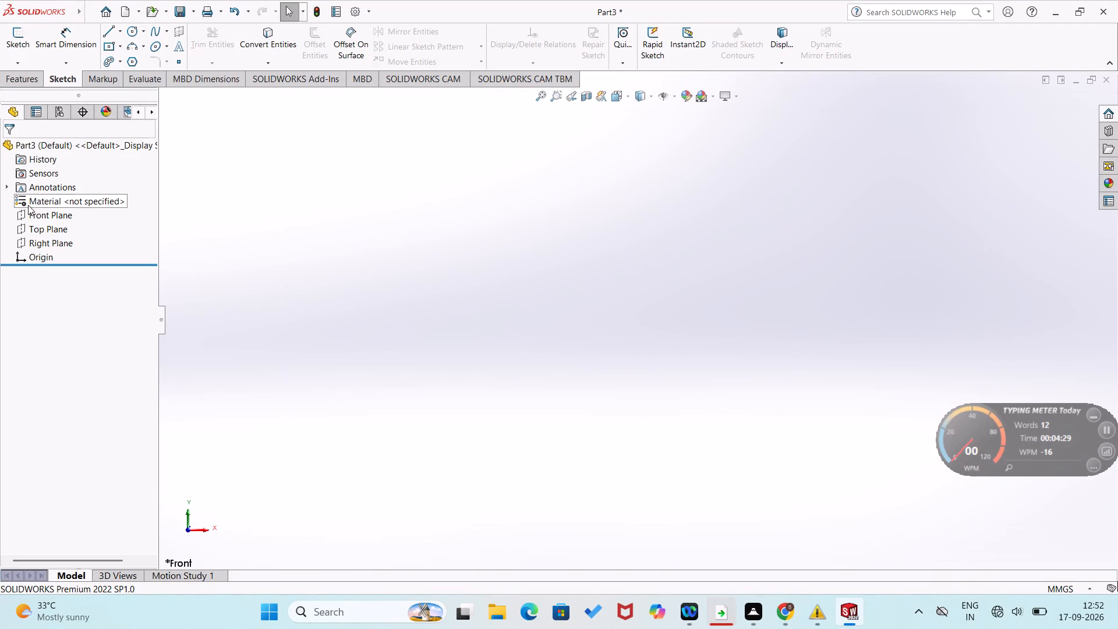
# Sketch a closed five-line sloped-top profile on the Front Plane from the origin, base about 66 mm, vertical far side about 37 mm high.
pyautogui.click(36, 211)
pyautogui.click(49, 199)
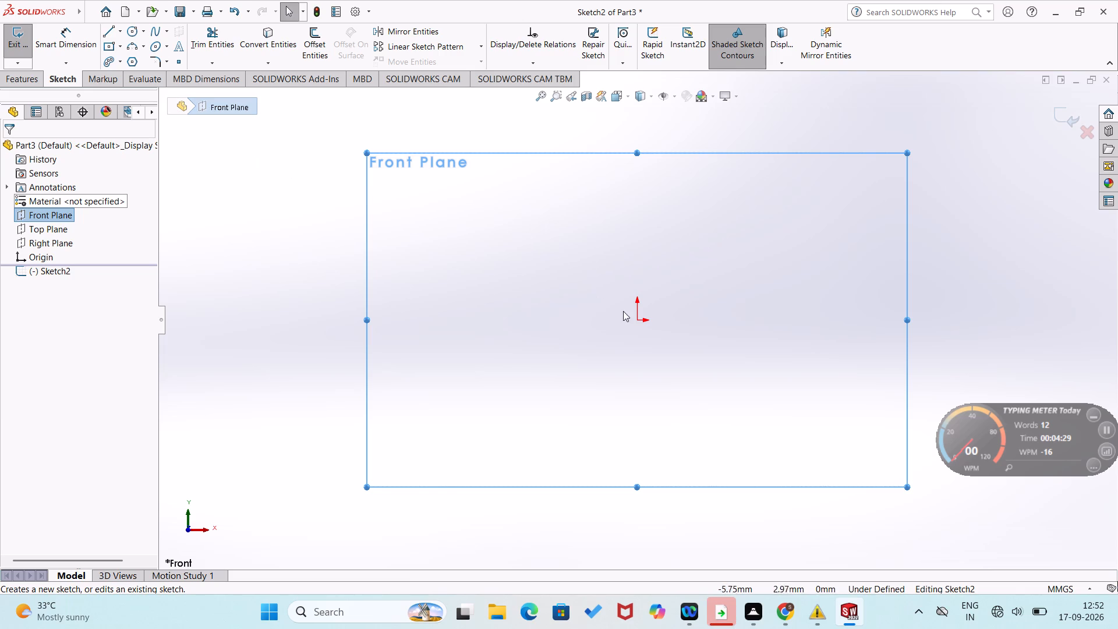
pyautogui.click(104, 26)
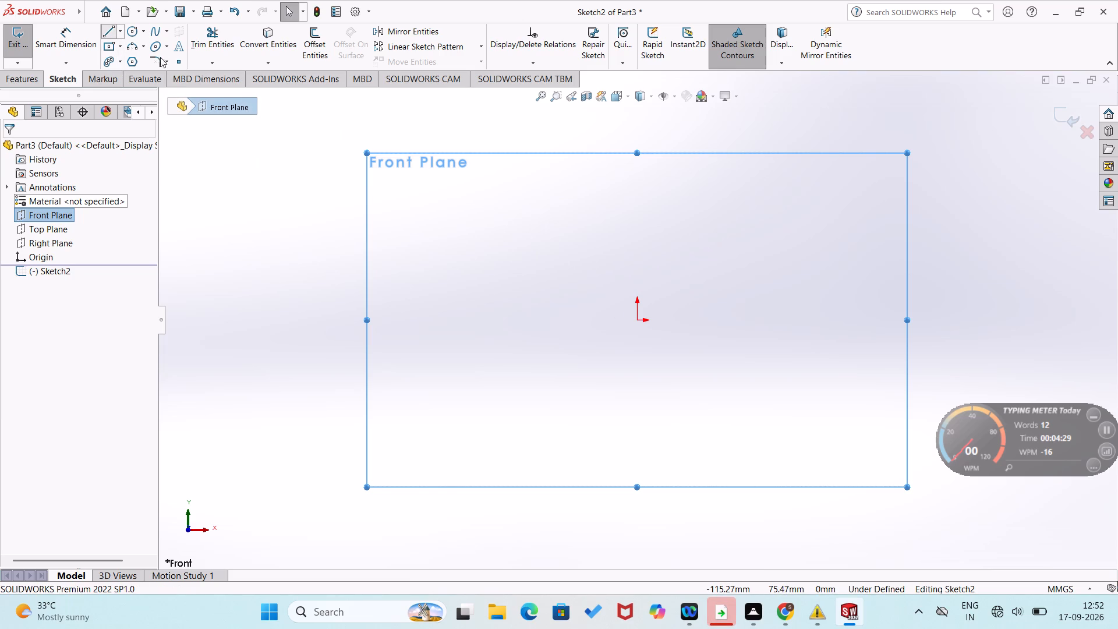
pyautogui.click(638, 319)
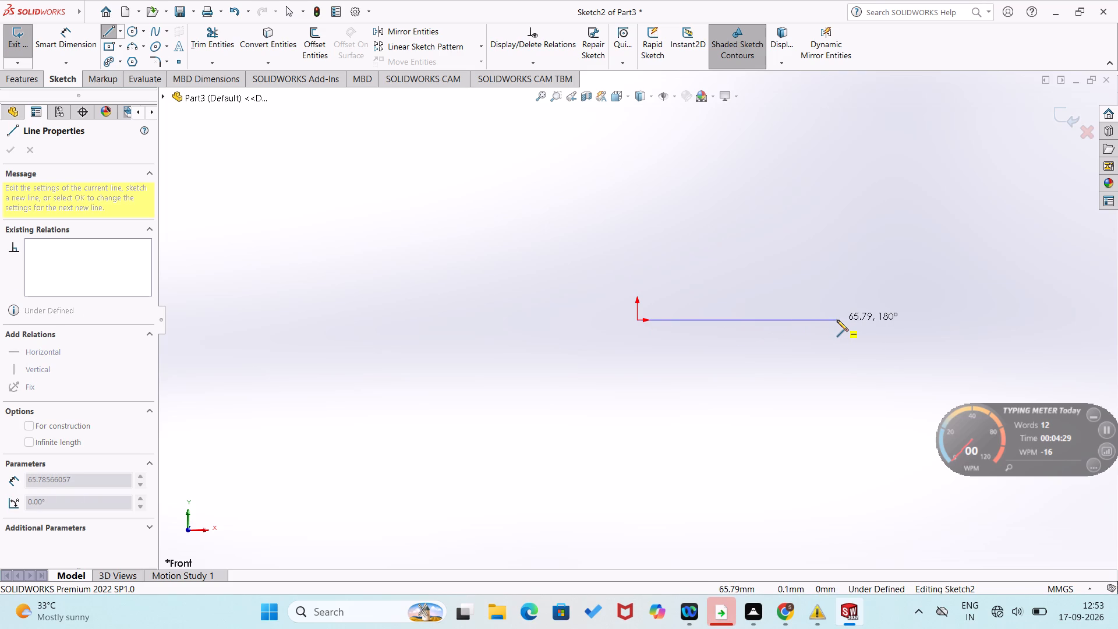
pyautogui.click(837, 320)
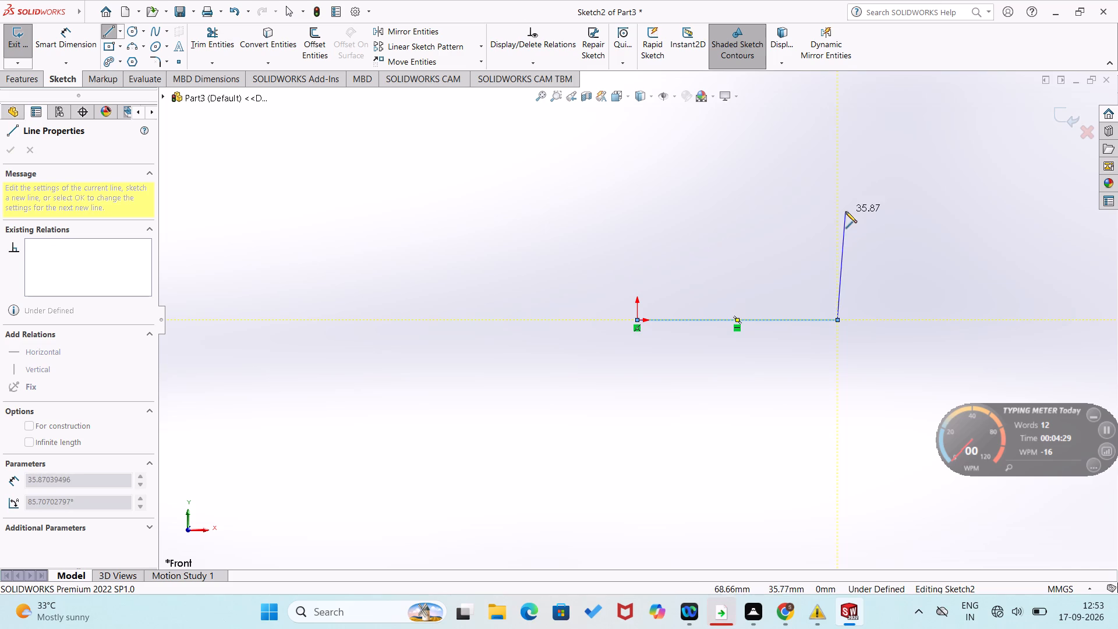
pyautogui.click(840, 208)
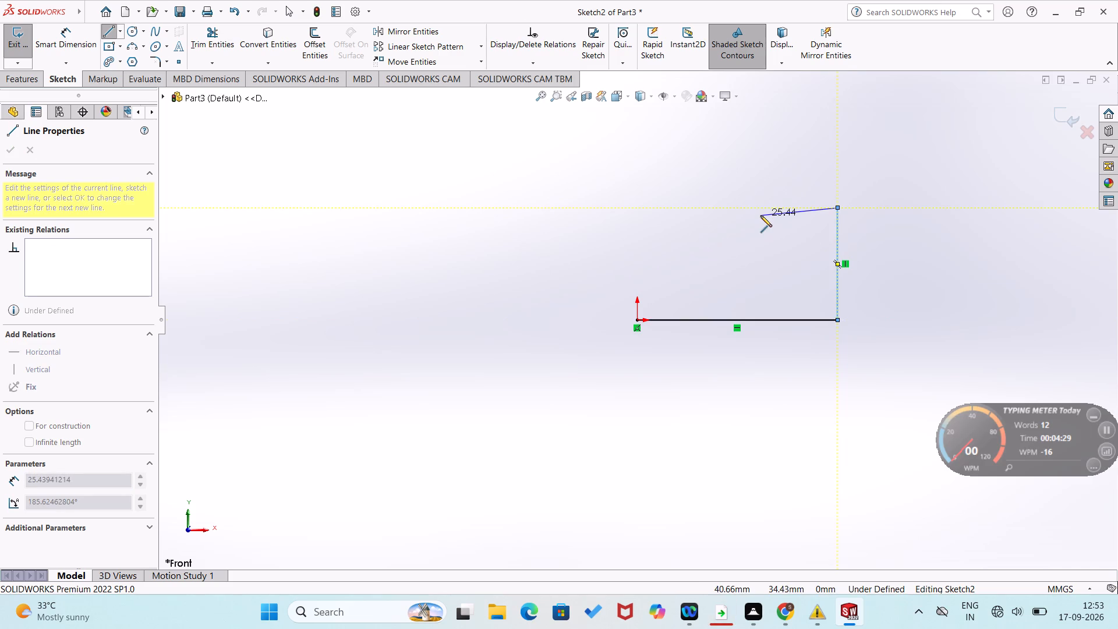
pyautogui.click(751, 206)
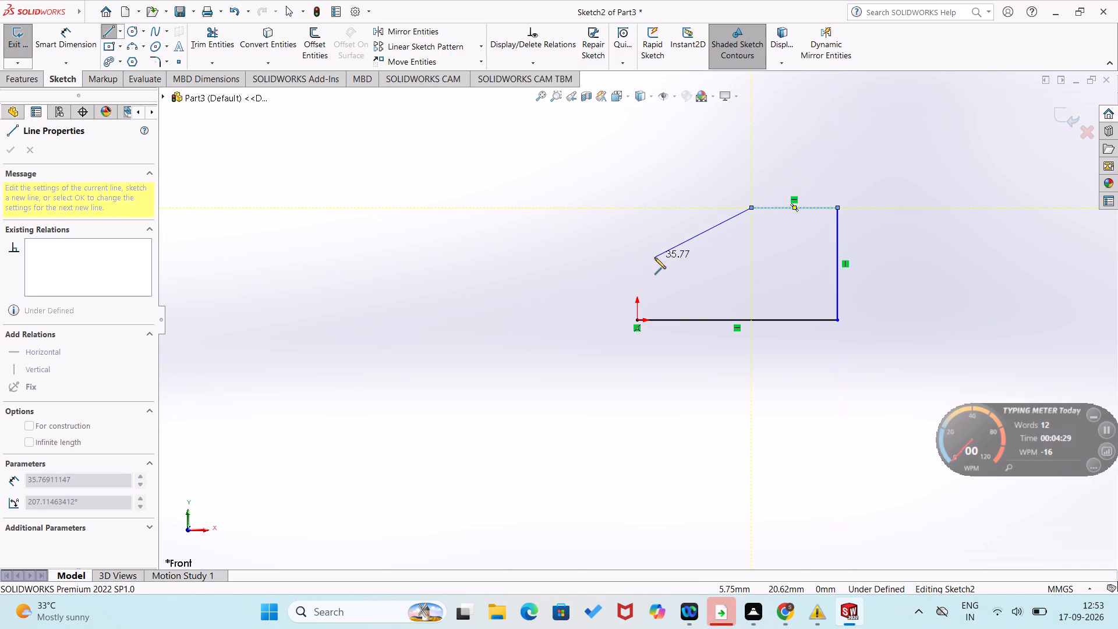
pyautogui.click(639, 270)
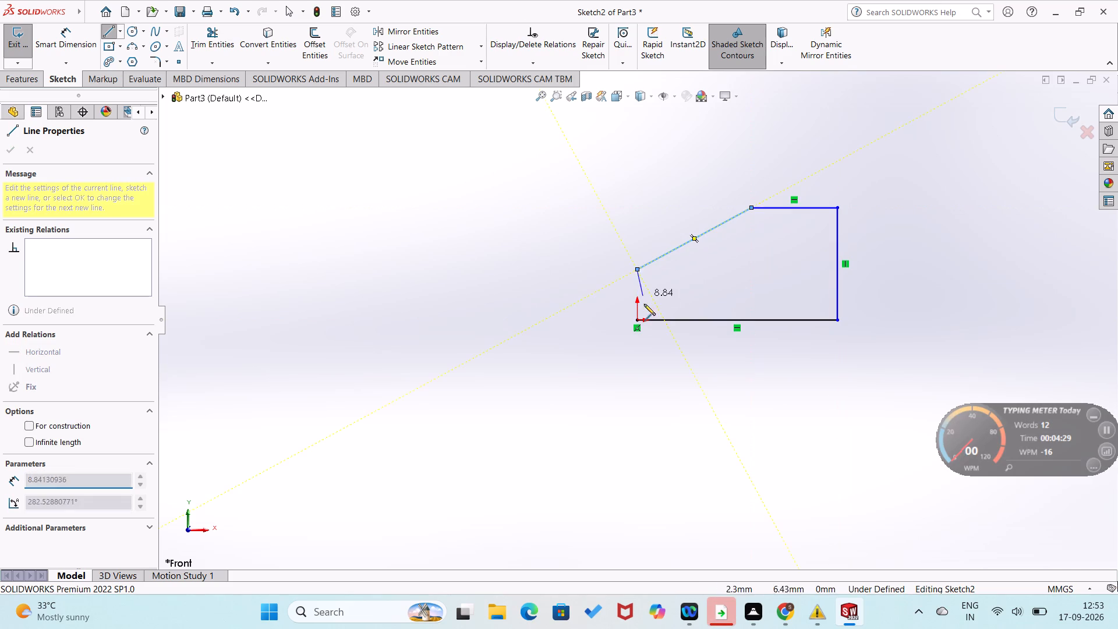
pyautogui.click(638, 321)
# Dimension the height from the slope's upper corner to the base line as 28 mm.
pyautogui.moveTo(595, 348); pyautogui.dragTo(577, 253, button='right')
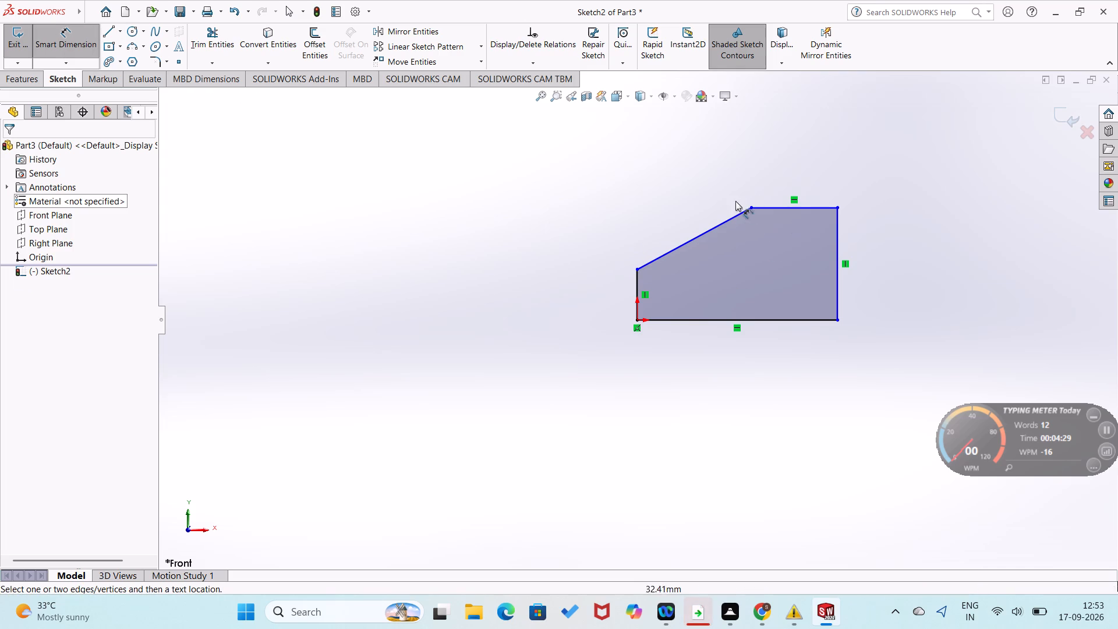
pyautogui.click(753, 209)
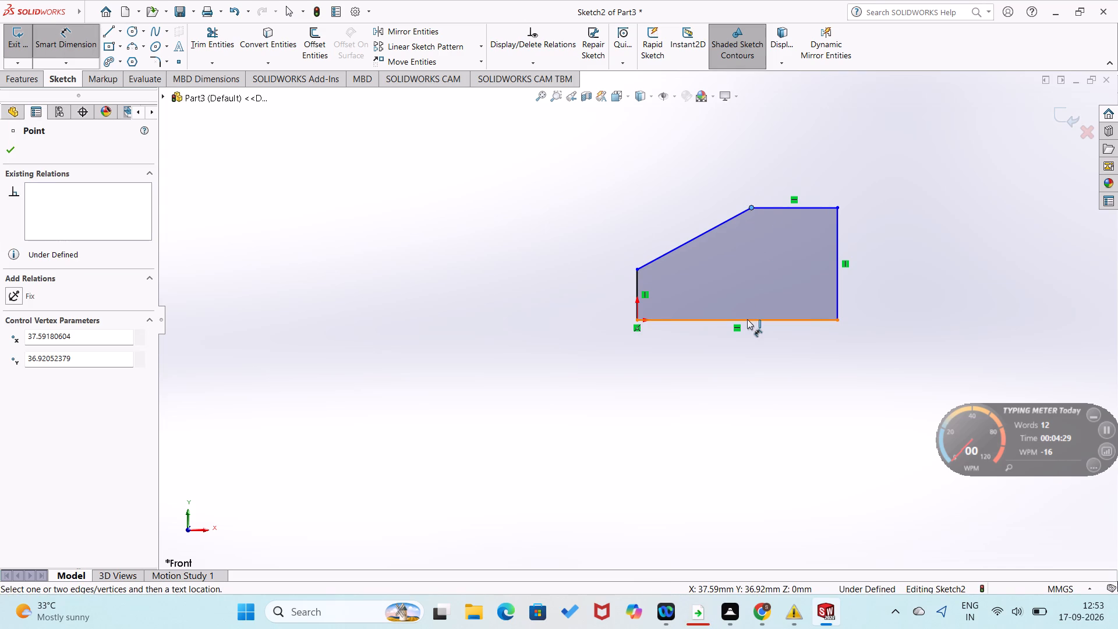
pyautogui.click(747, 319)
pyautogui.click(735, 296)
pyautogui.write('28')
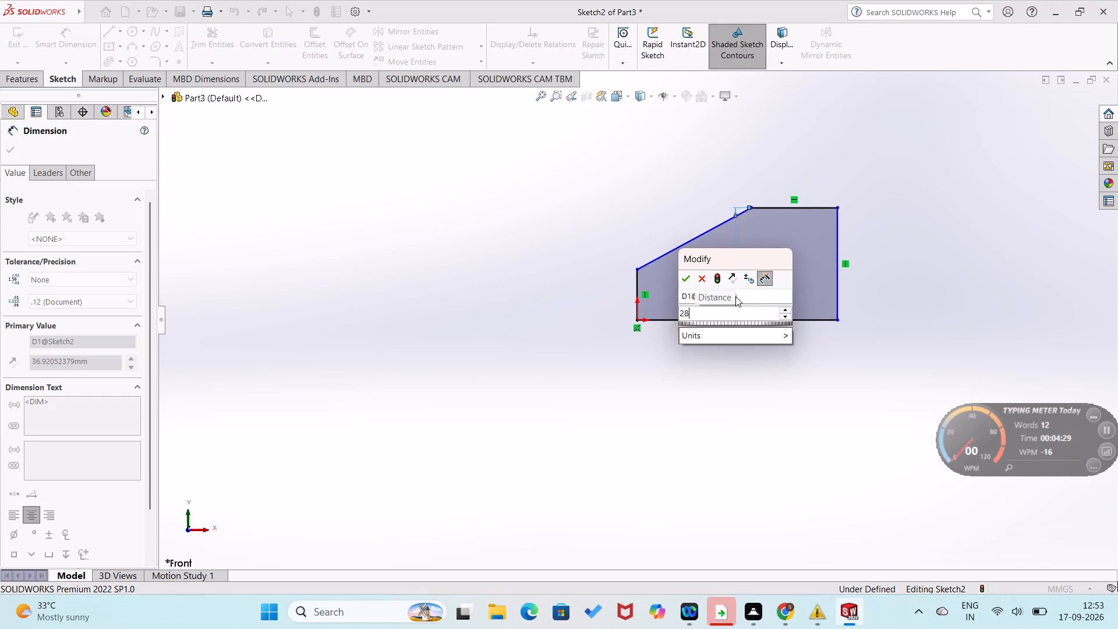
pyautogui.press('Return')
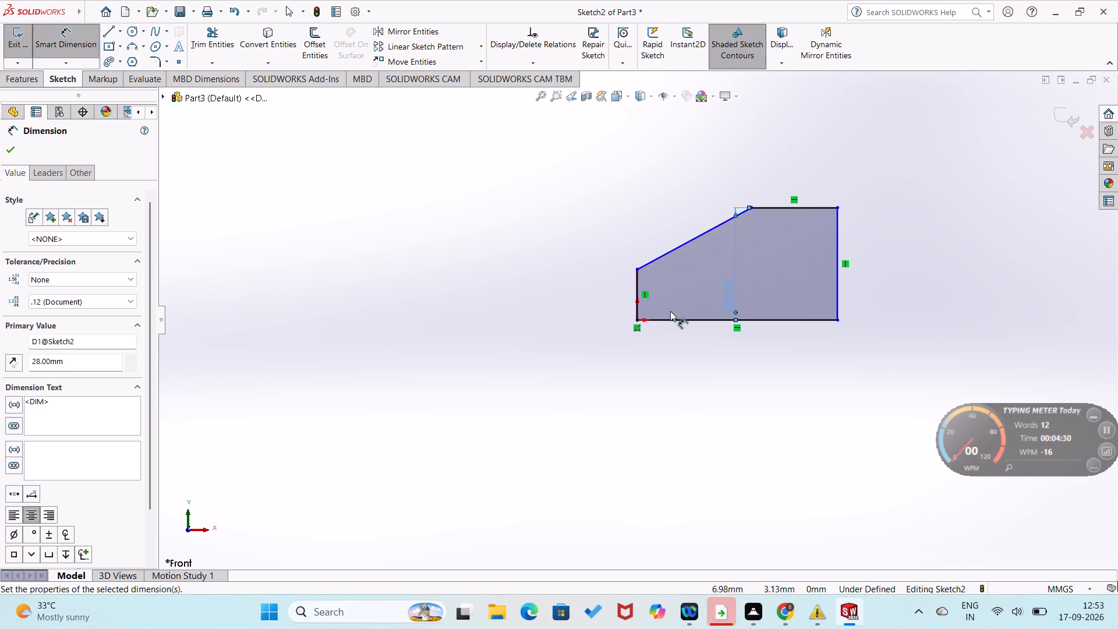
# Dimension the profile's base line to 74 mm.
pyautogui.click(684, 321)
pyautogui.click(675, 358)
pyautogui.write('74')
pyautogui.press('Return')
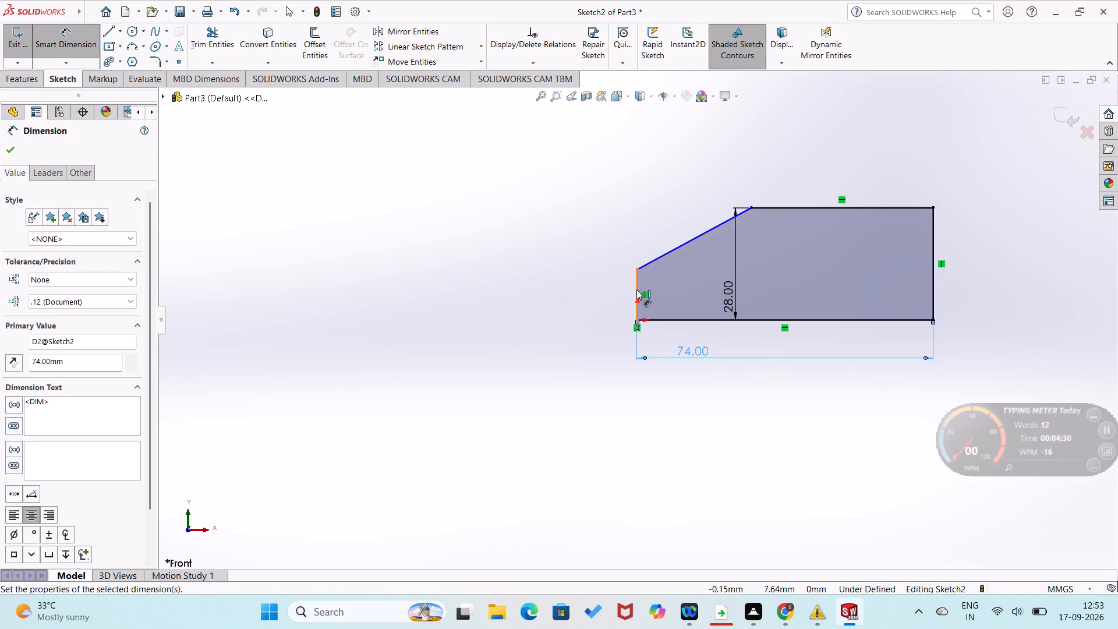
# Dimension the short vertical side at the origin to 20 mm.
pyautogui.click(636, 289)
pyautogui.click(599, 302)
pyautogui.write('20')
pyautogui.press('Return')
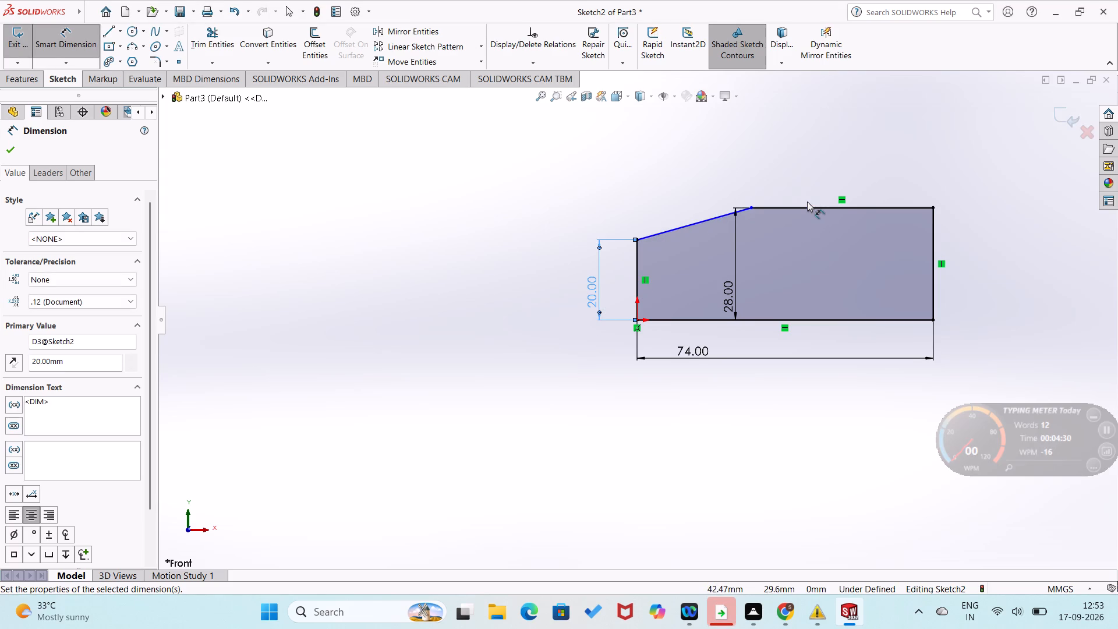
# Dimension the profile's horizontal top line to 40 mm and finish dimensioning.
pyautogui.click(809, 209)
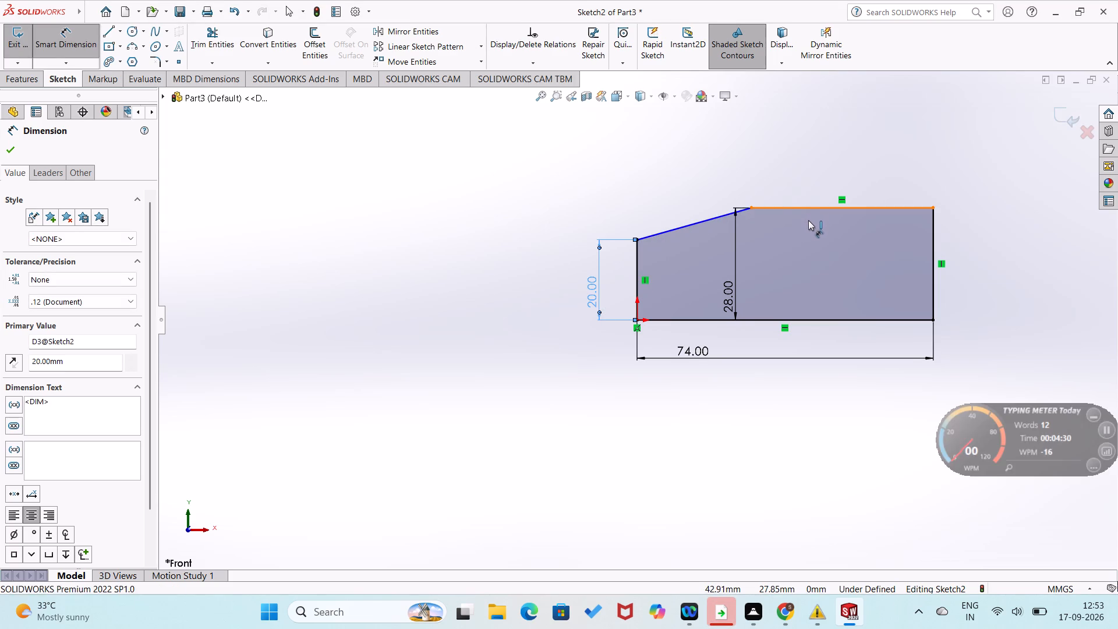
pyautogui.click(810, 238)
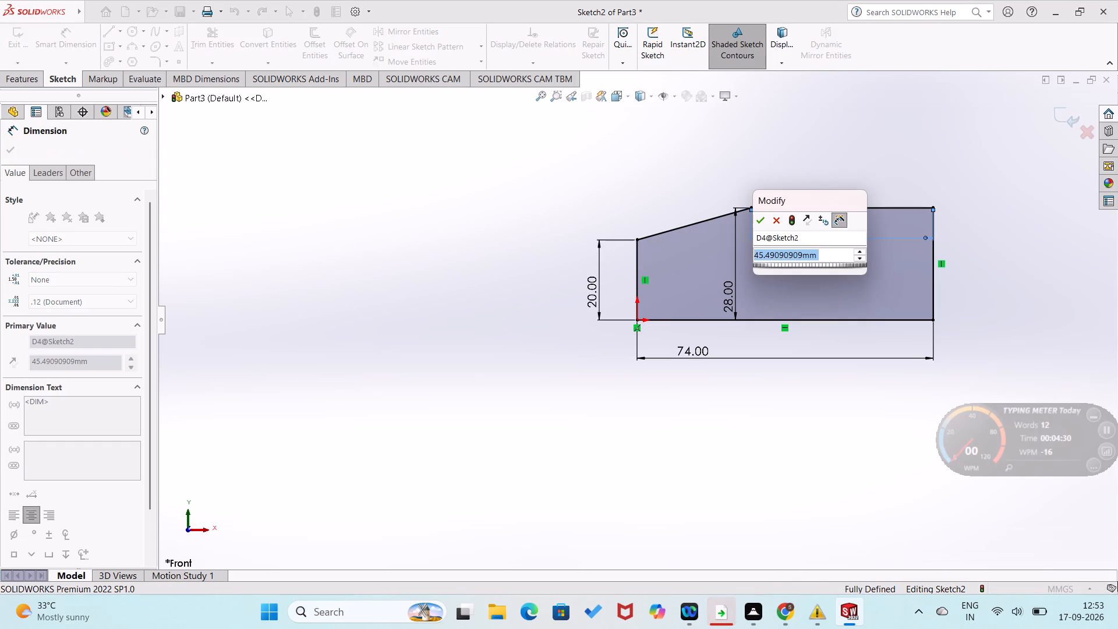
pyautogui.write('40')
pyautogui.press('Return')
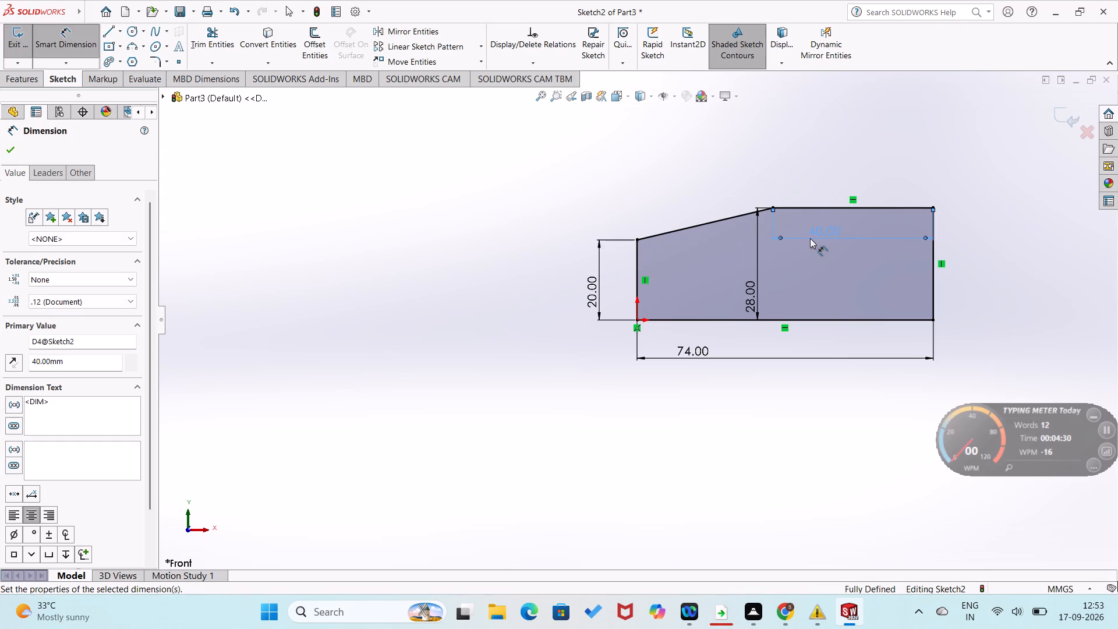
pyautogui.click(703, 189)
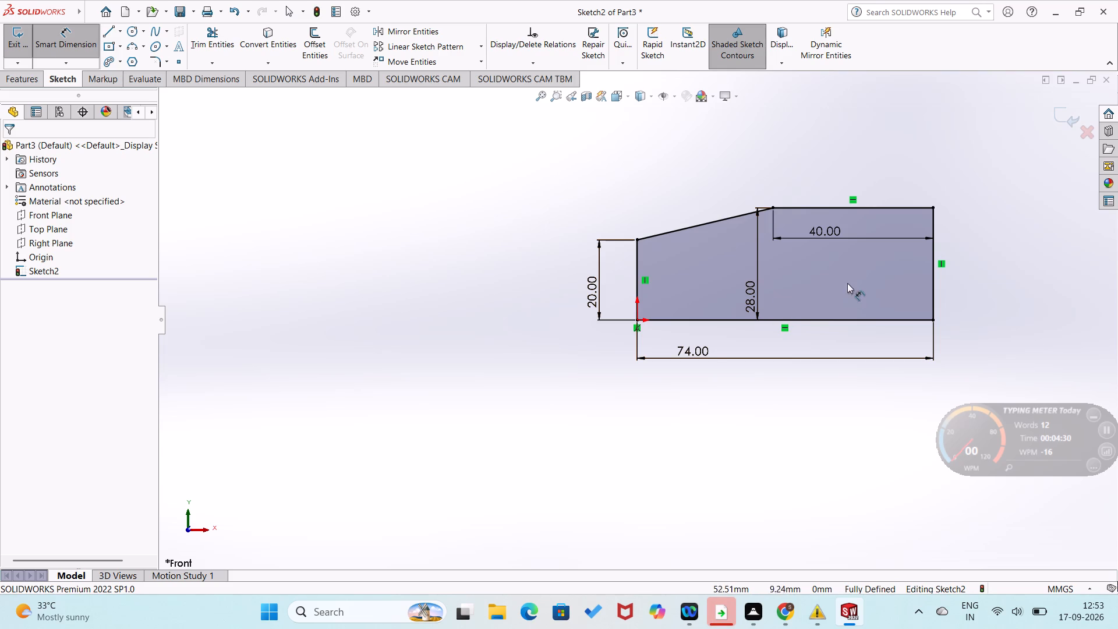
pyautogui.click(933, 299)
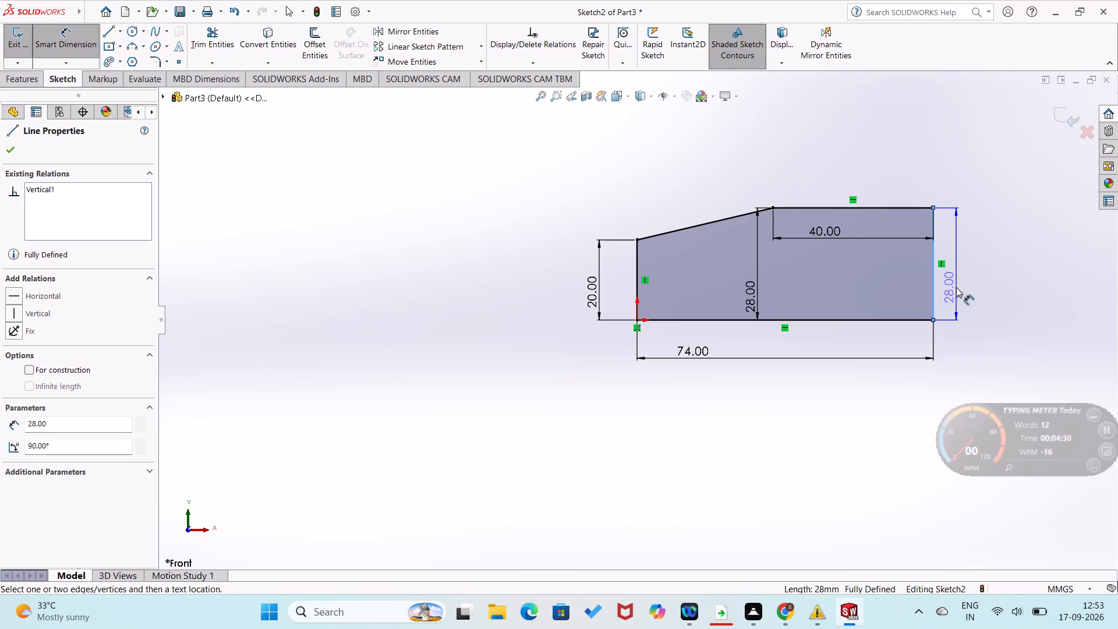
pyautogui.press('Escape')
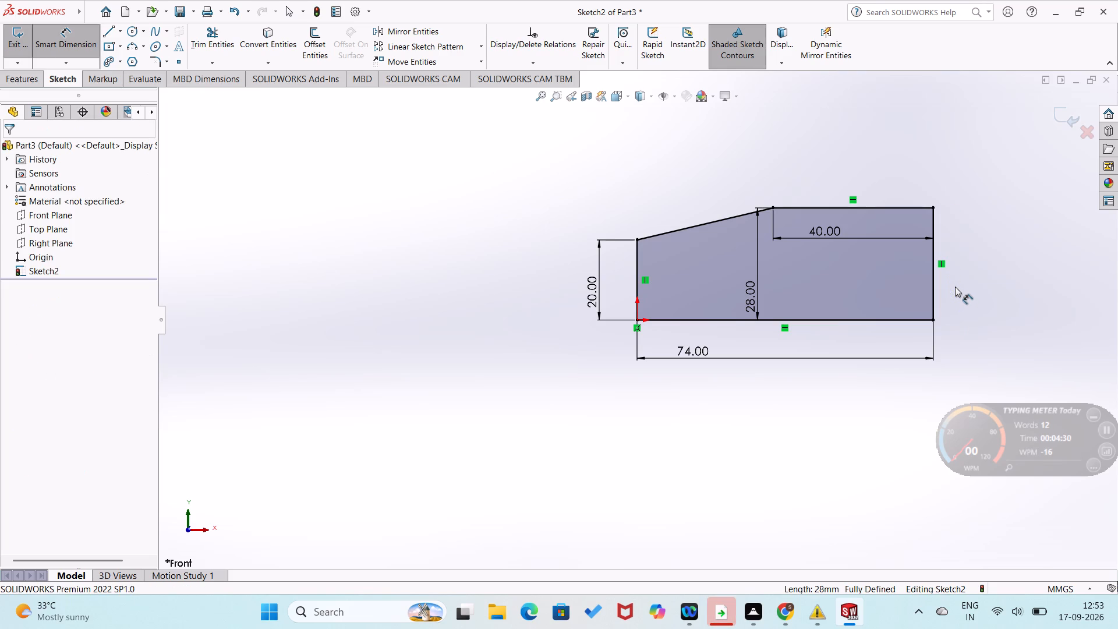
# Extrude the sloped-top profile as a blind boss 42 mm deep.
pyautogui.click(38, 75)
pyautogui.click(22, 56)
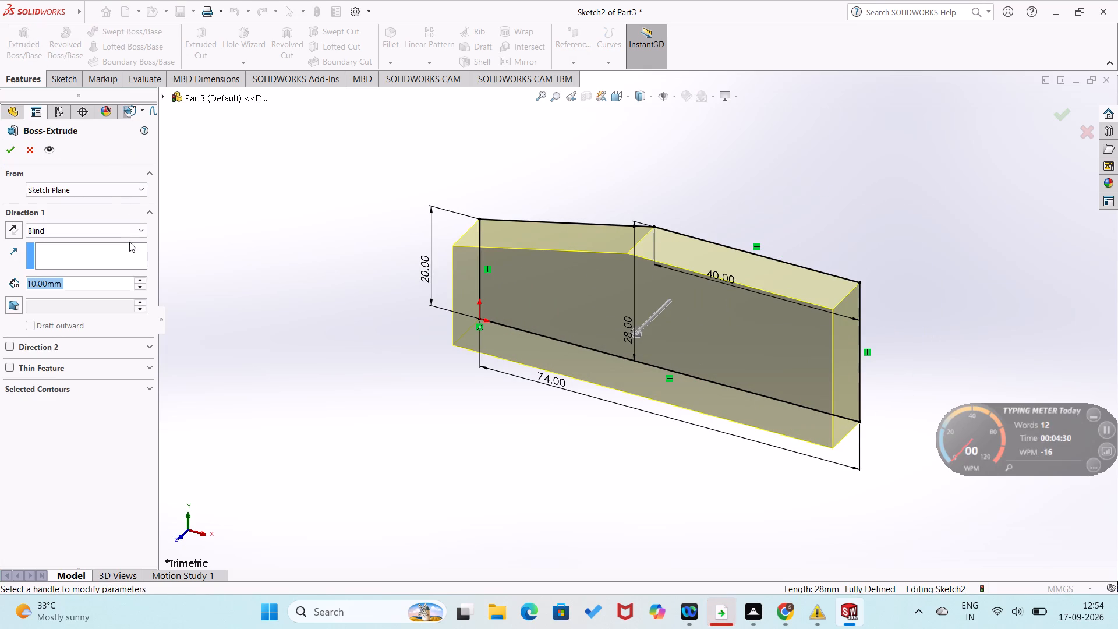
pyautogui.press('1')
pyautogui.press('BackSpace')
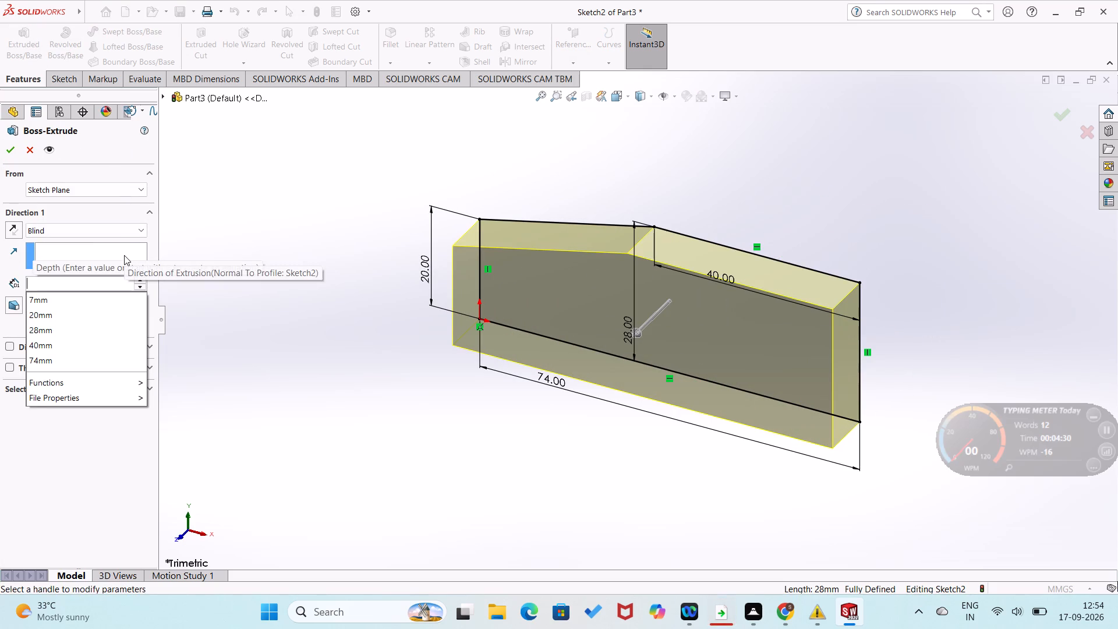
pyautogui.write('42')
pyautogui.press('Return')
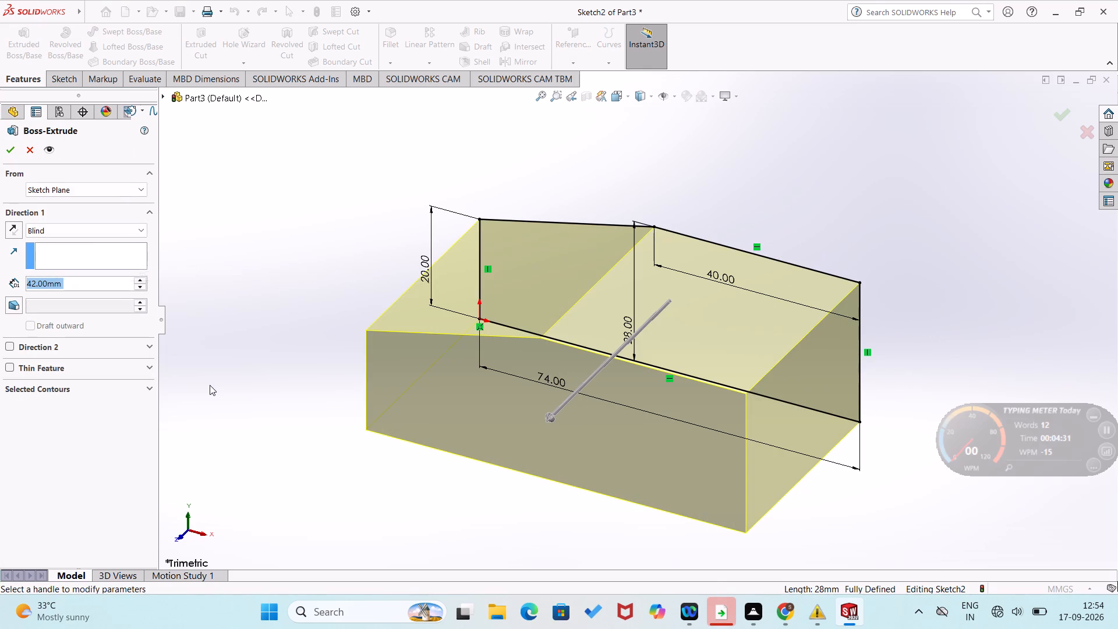
pyautogui.click(210, 385)
pyautogui.click(4, 151)
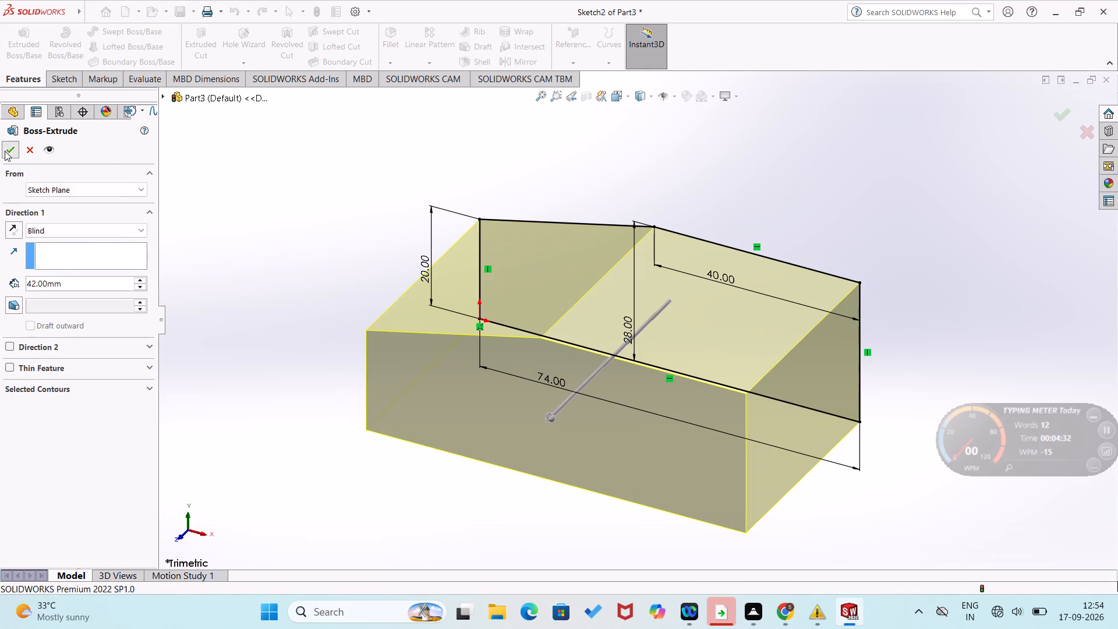
pyautogui.click(227, 344)
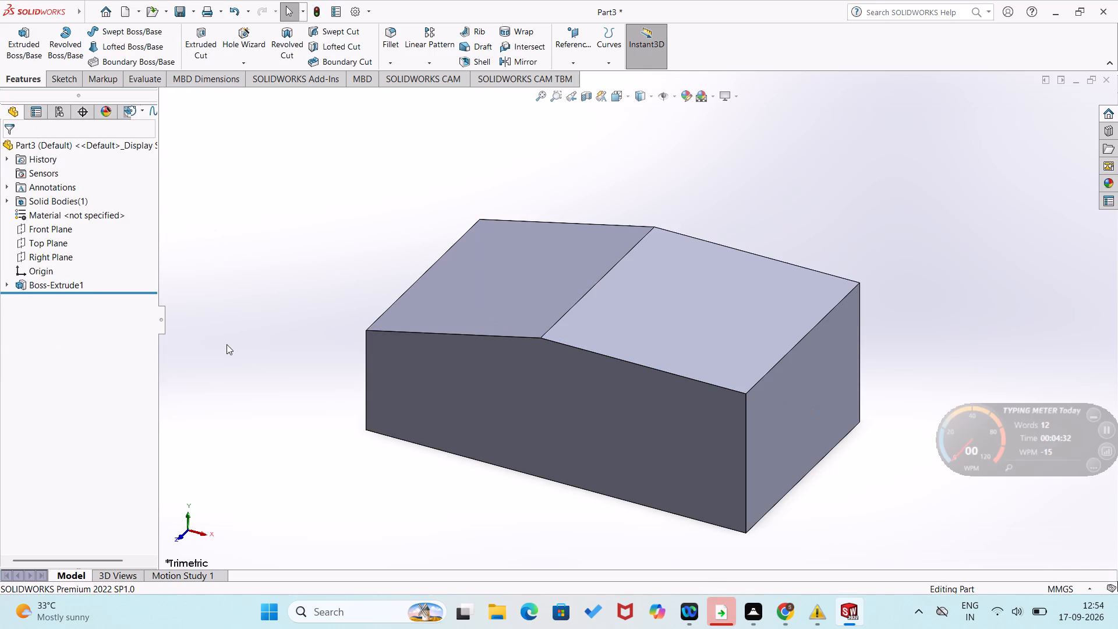
# Open a sketch on the block's flat top face and draw a corner rectangle about 31.8 by 30.7 mm inside it.
pyautogui.rightClick(705, 316)
pyautogui.click(734, 296)
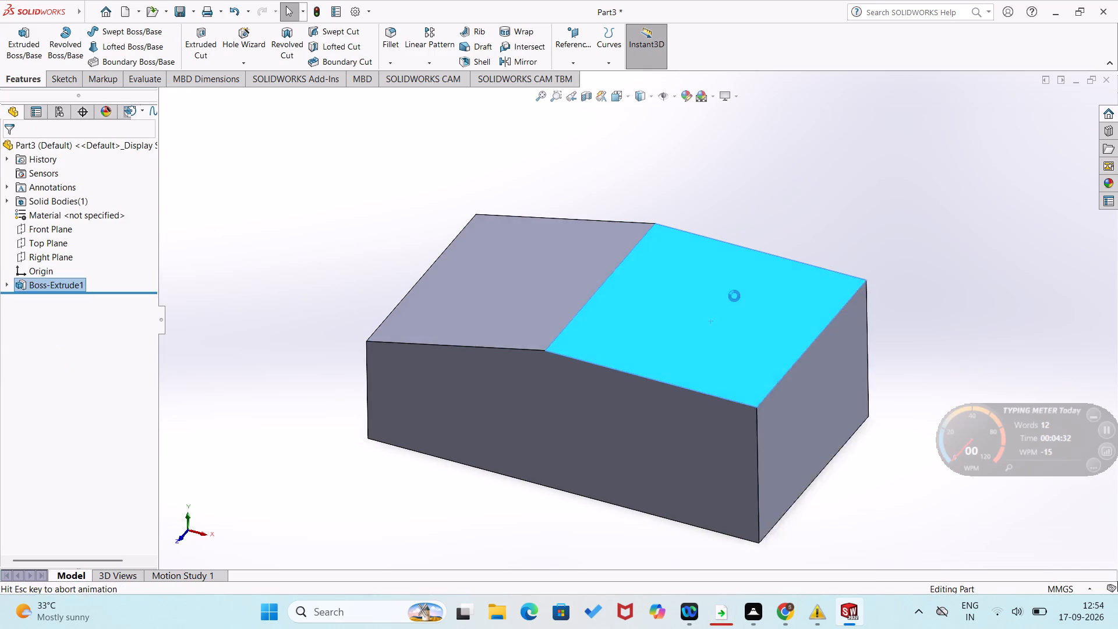
pyautogui.click(273, 249)
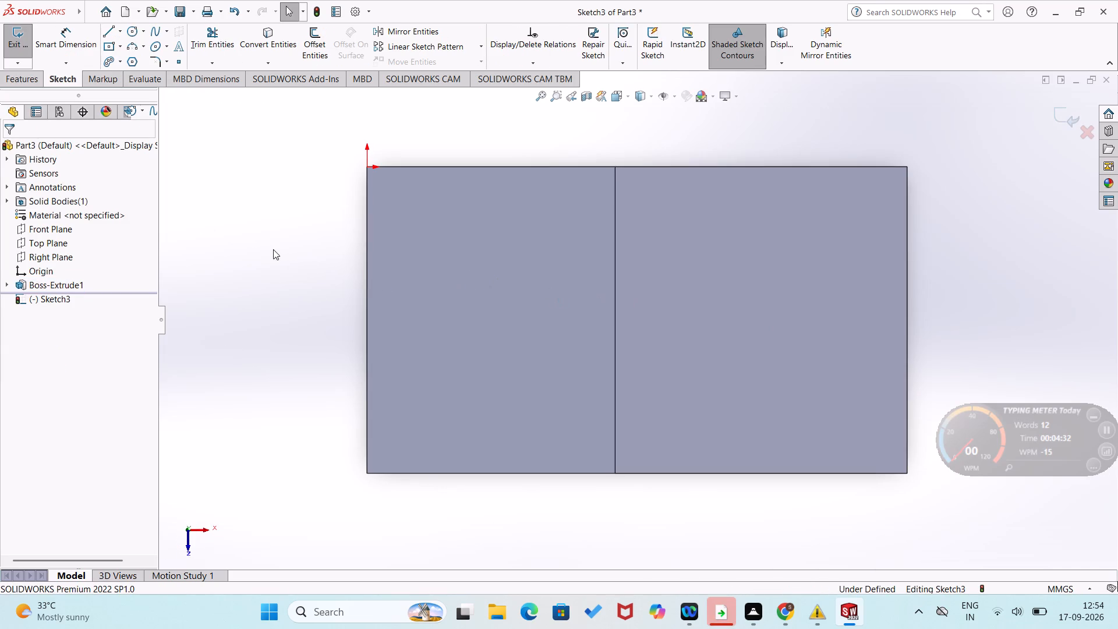
pyautogui.click(102, 43)
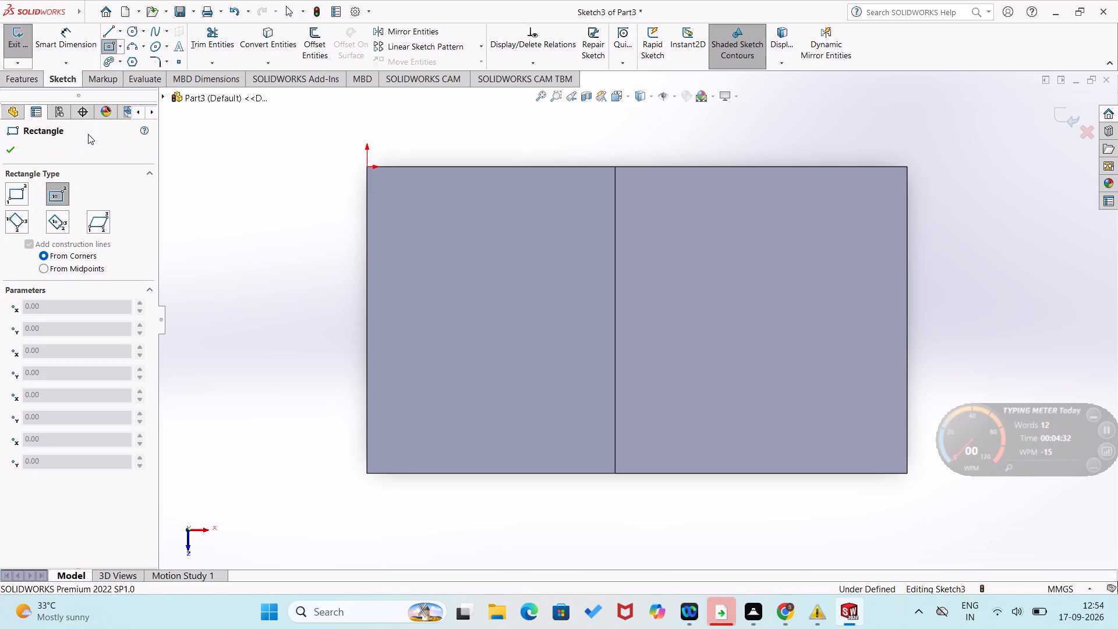
pyautogui.click(14, 193)
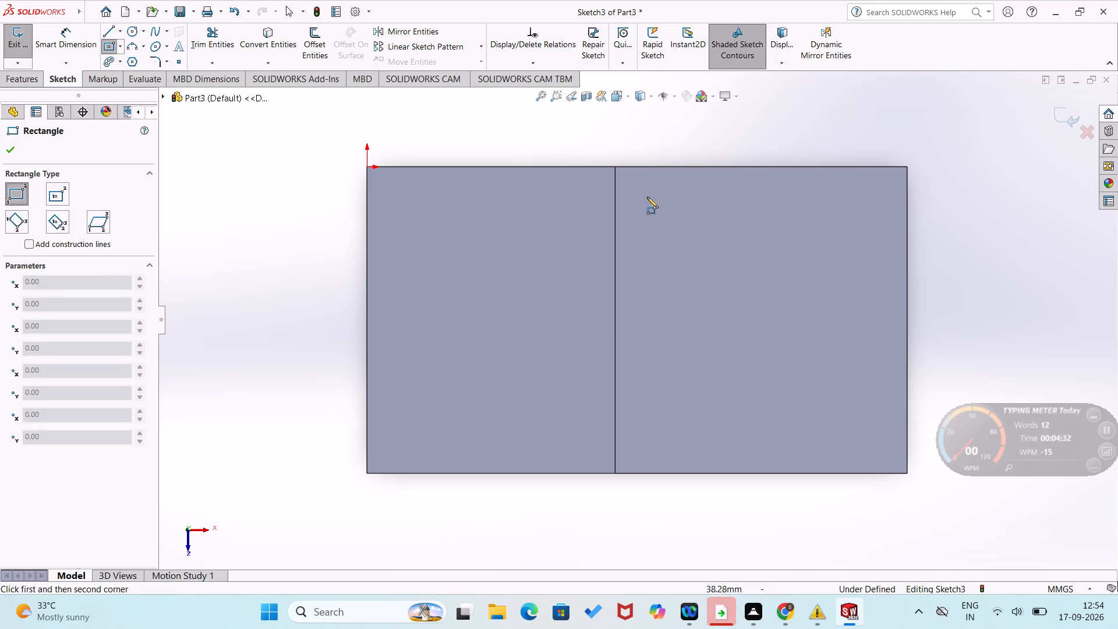
pyautogui.click(648, 209)
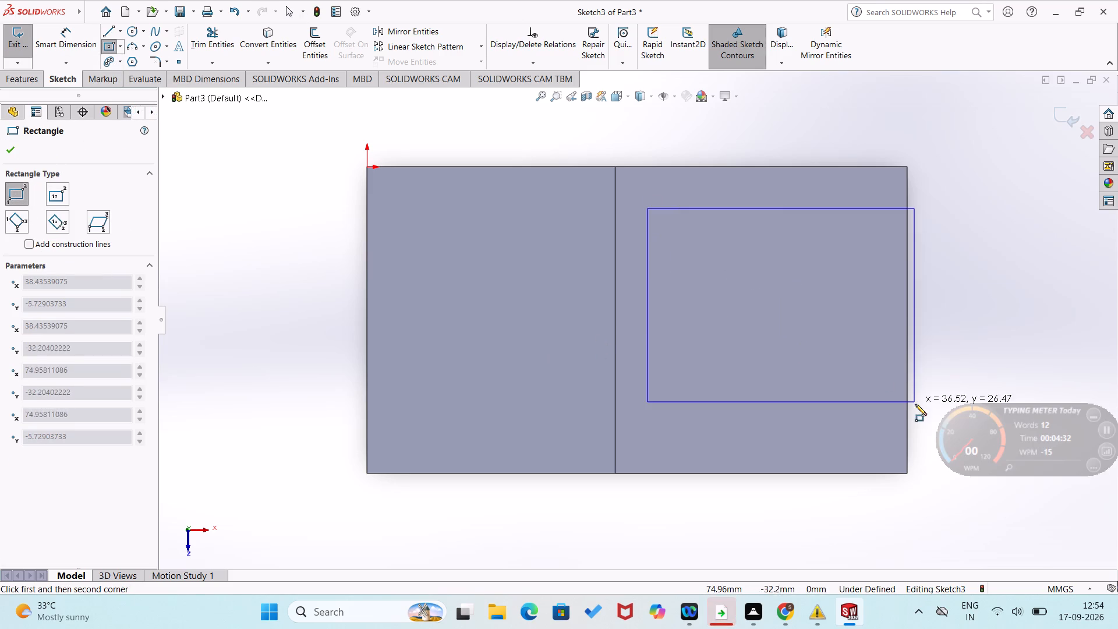
pyautogui.click(880, 433)
# Dimension the rectangle's vertical and horizontal sides to 30 mm each.
pyautogui.moveTo(891, 414); pyautogui.dragTo(890, 294, button='right')
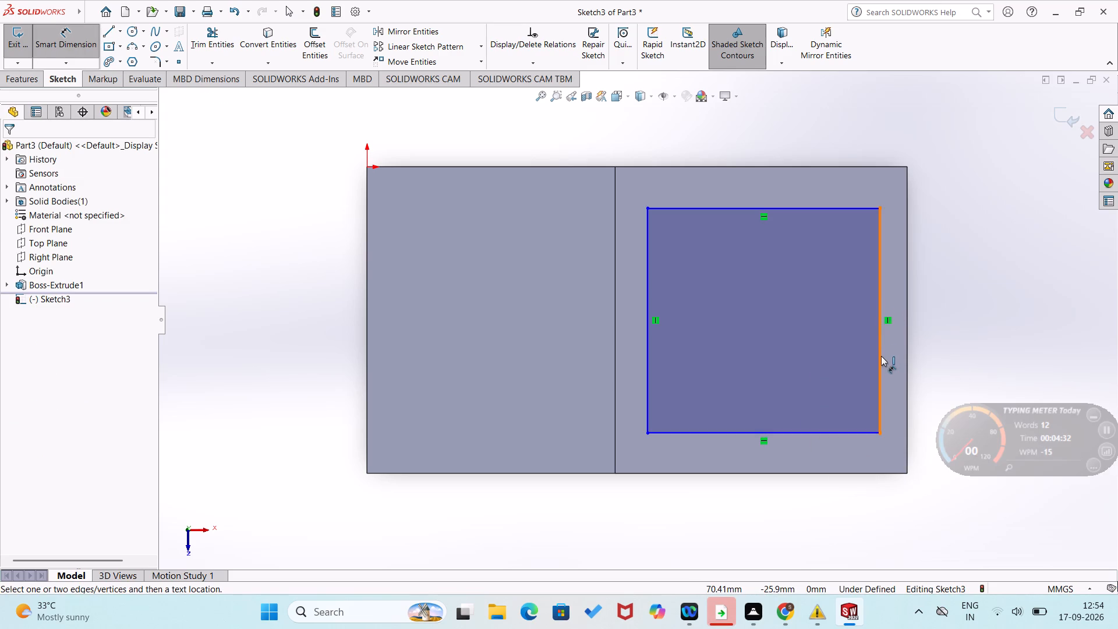
pyautogui.click(880, 358)
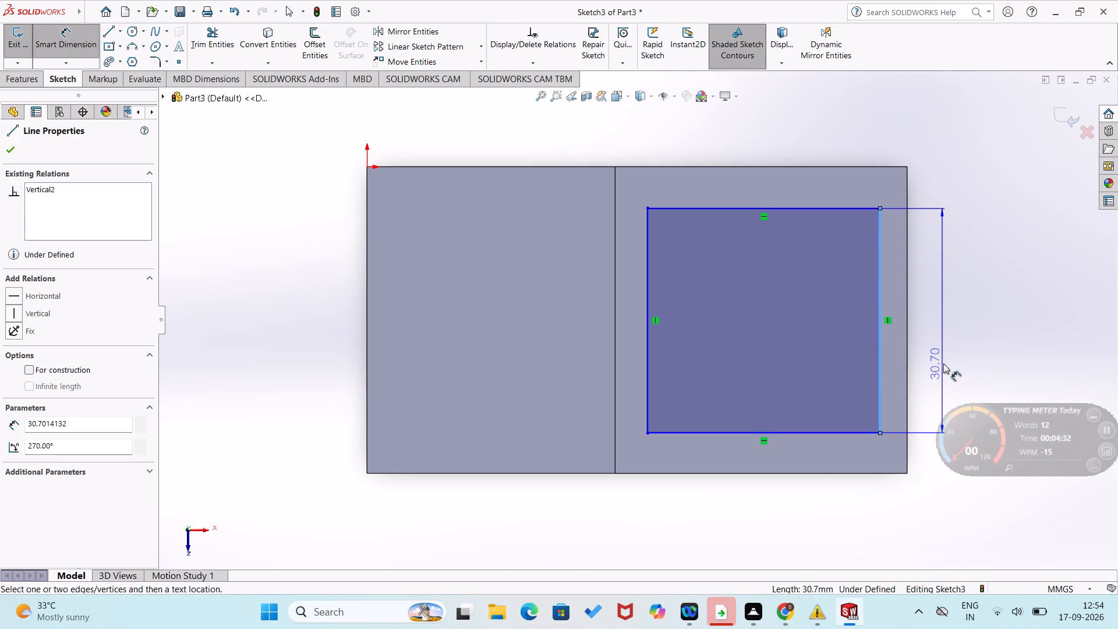
pyautogui.click(946, 363)
pyautogui.write('30')
pyautogui.press('Return')
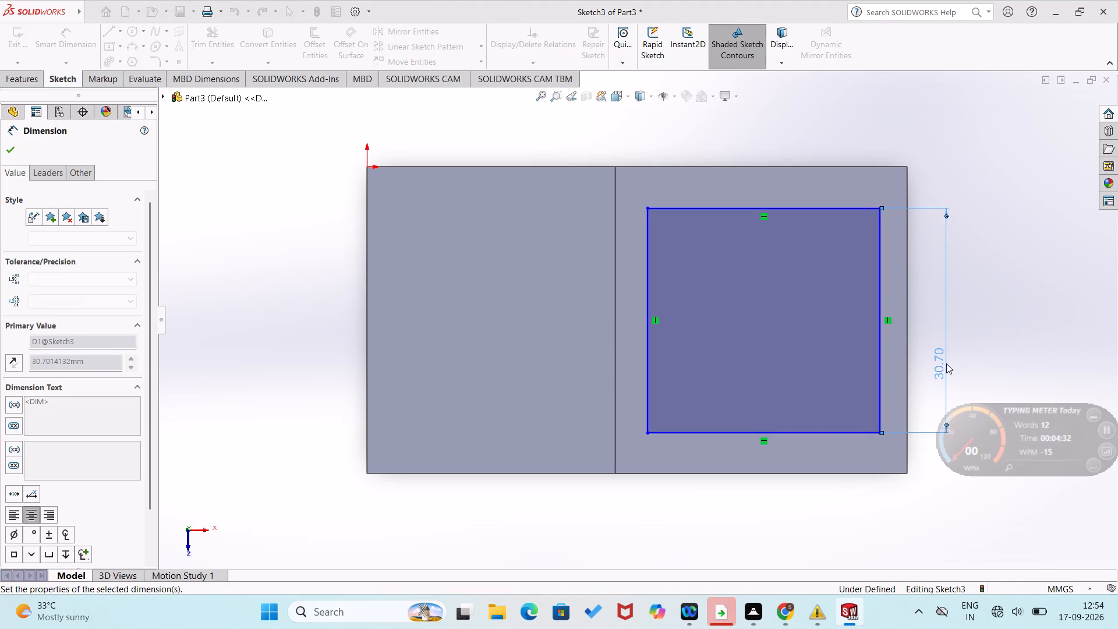
pyautogui.click(806, 211)
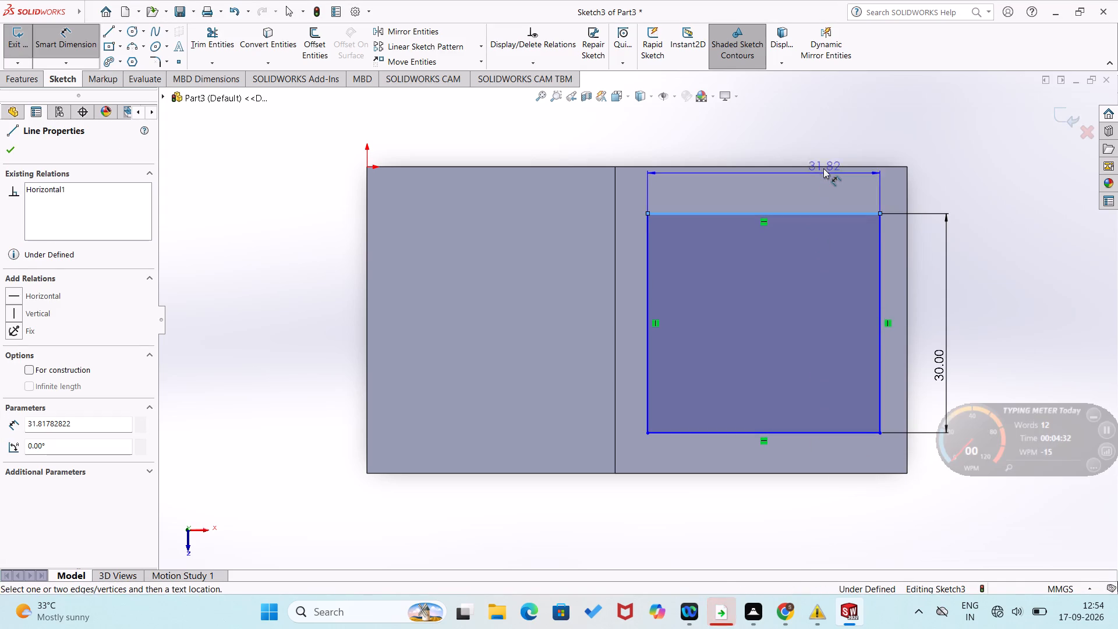
pyautogui.click(822, 158)
pyautogui.press('3')
pyautogui.press('0')
pyautogui.press('Return')
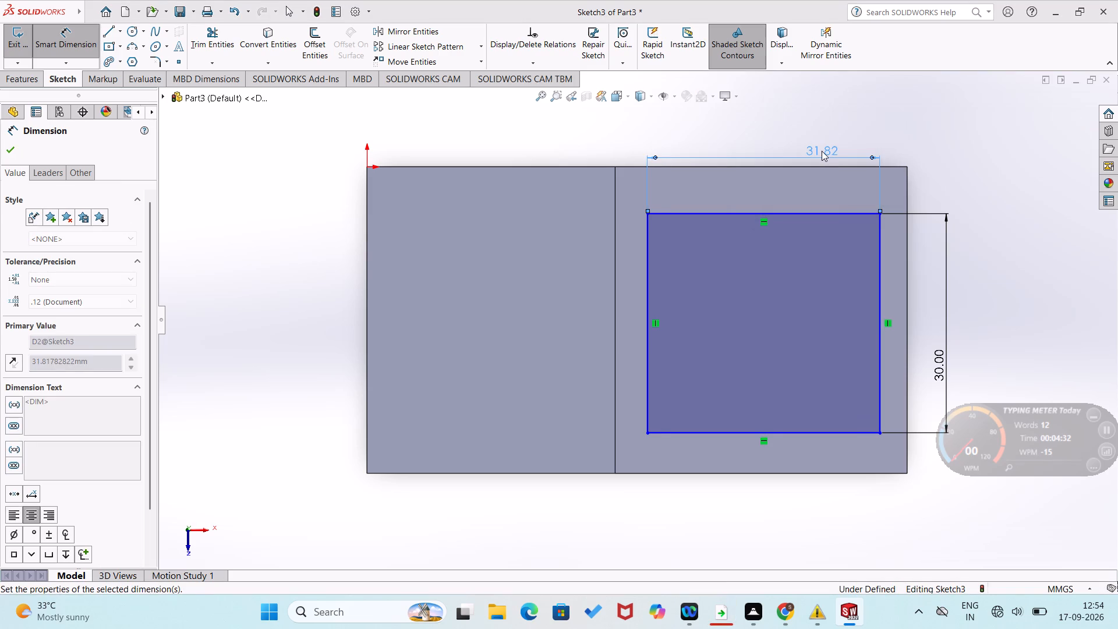
pyautogui.click(267, 301)
# Locate the square 6 mm from the block's front edge and 5 mm from the edge where the slope meets the flat top.
pyautogui.click(667, 471)
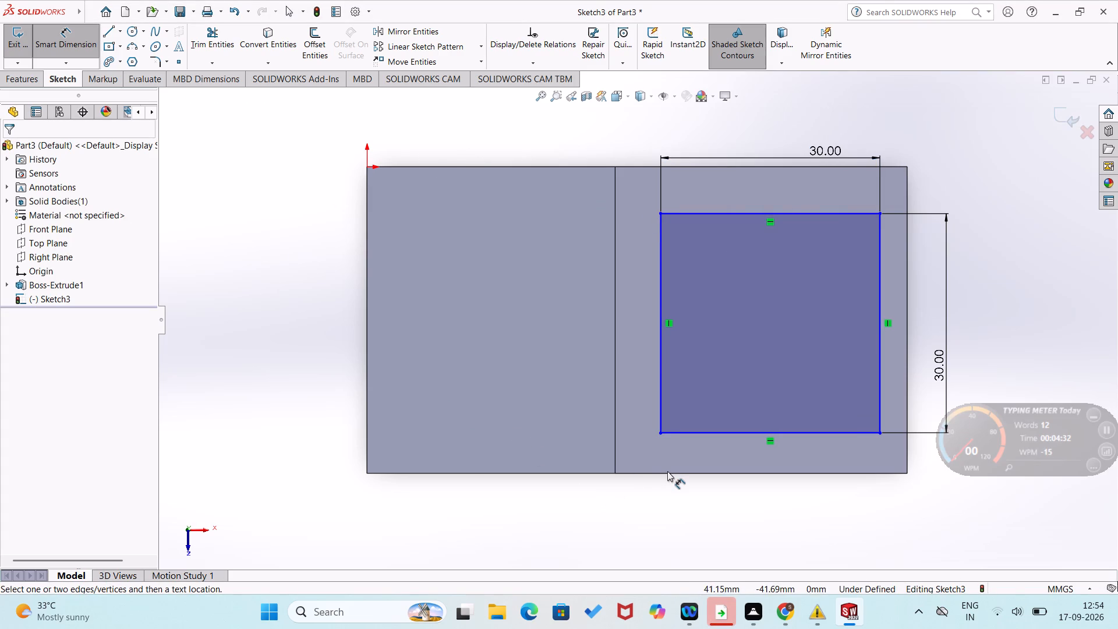
pyautogui.click(686, 433)
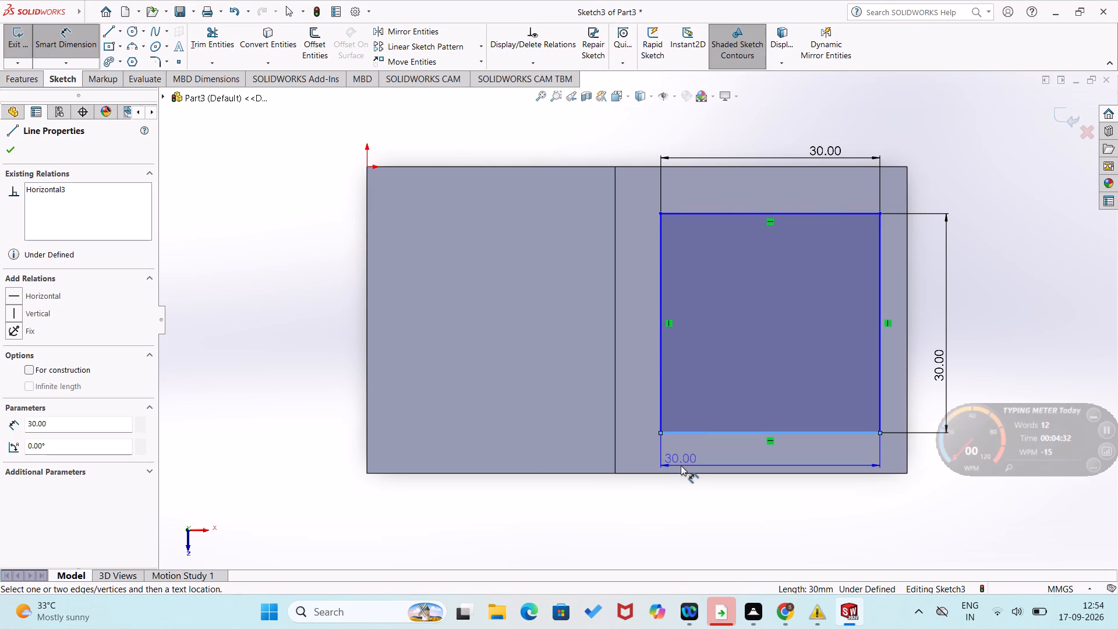
pyautogui.click(681, 473)
pyautogui.click(688, 497)
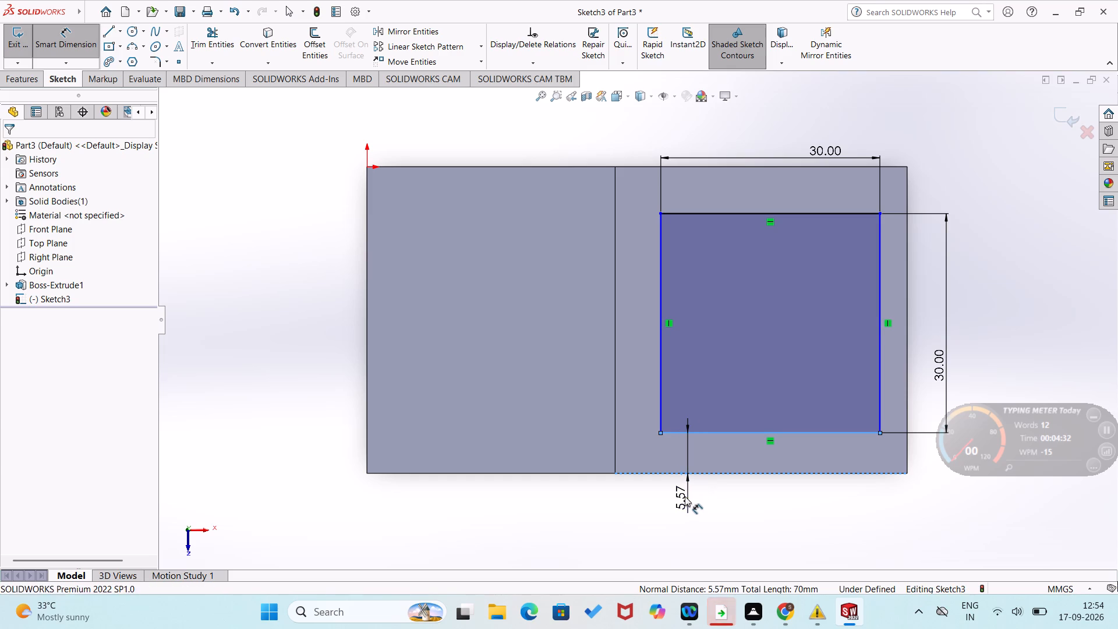
pyautogui.press('6')
pyautogui.press('Return')
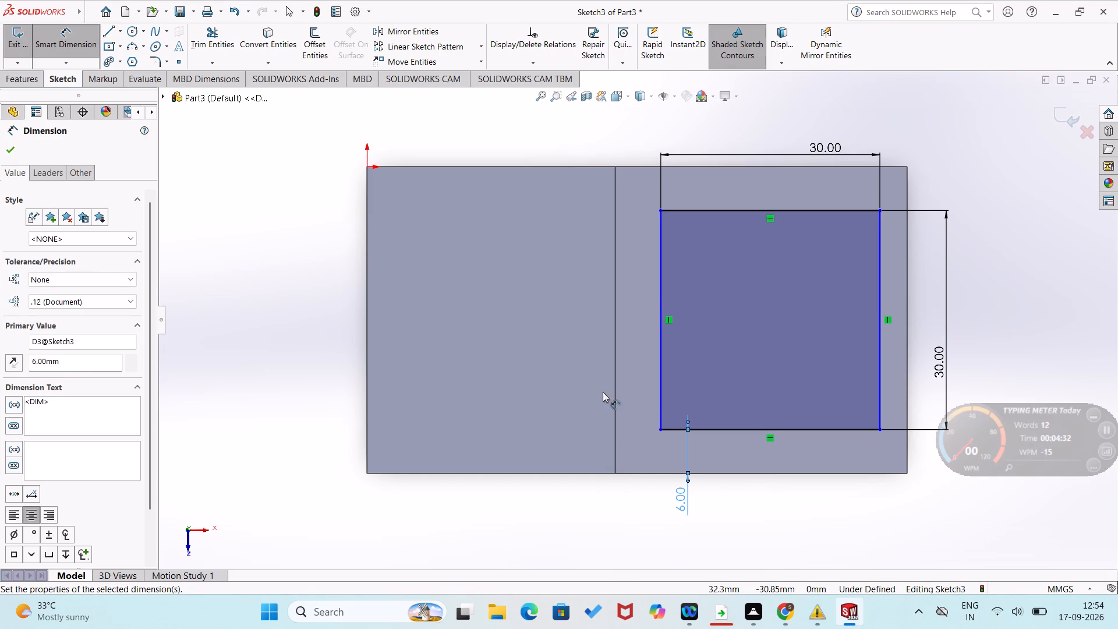
pyautogui.click(614, 390)
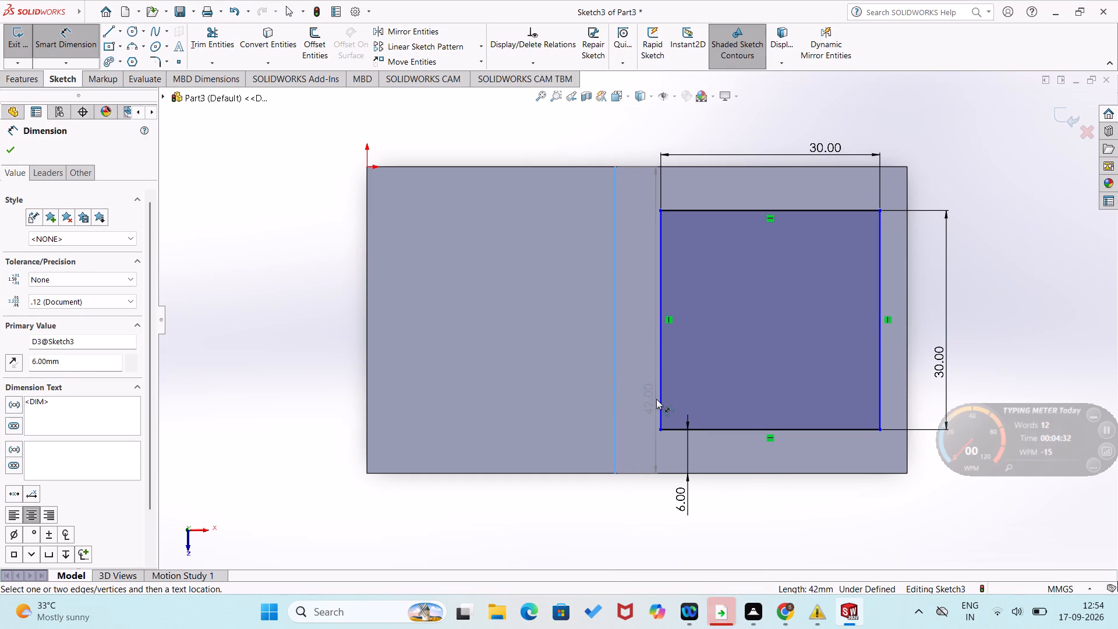
pyautogui.click(658, 399)
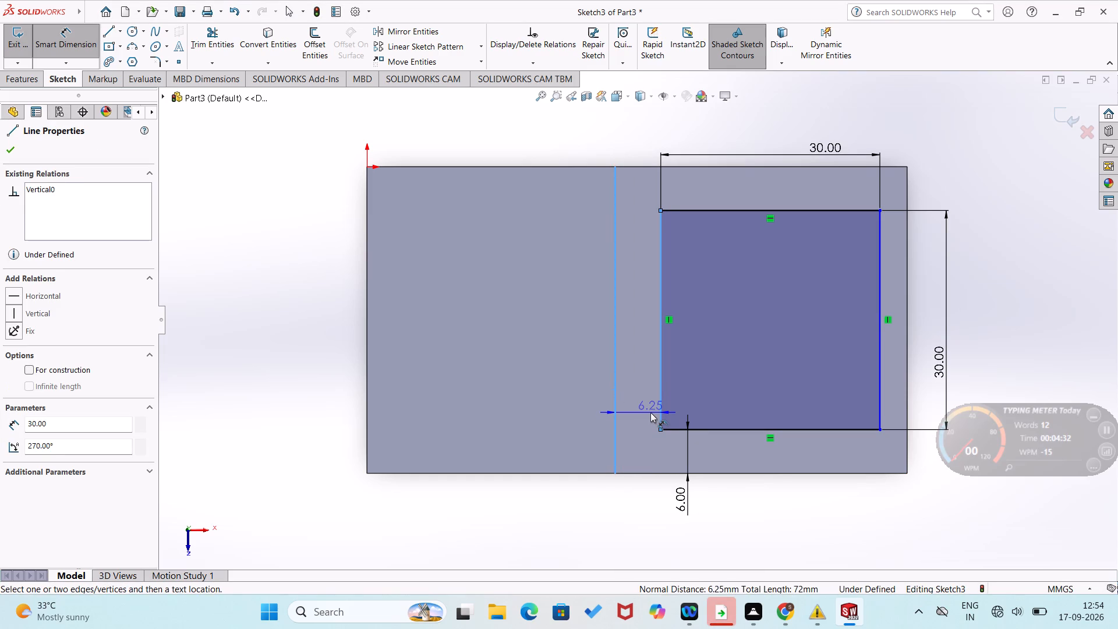
pyautogui.click(650, 412)
pyautogui.press('5')
pyautogui.press('Return')
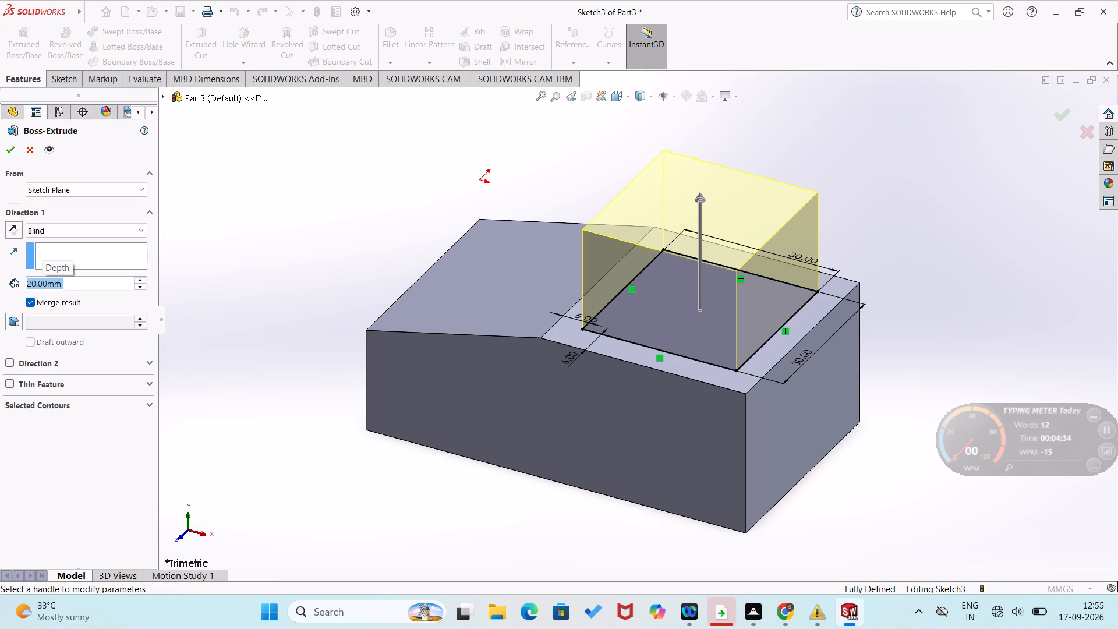
# Extrude the square as a blind boss 20 mm high, merged with the block.
pyautogui.click(17, 151)
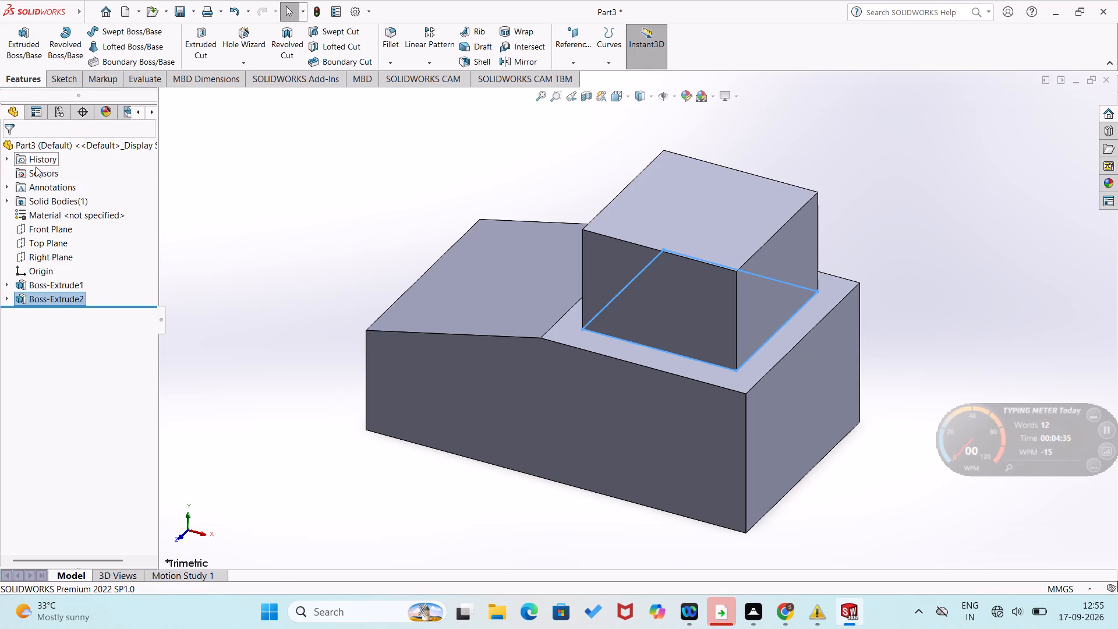
pyautogui.click(231, 266)
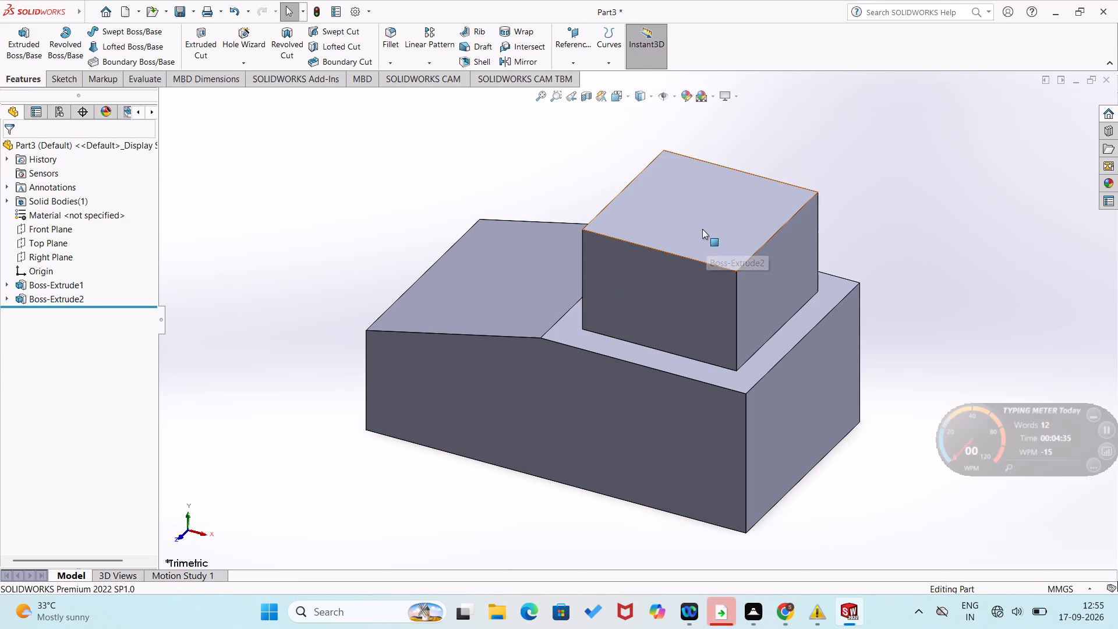
# Open a new sketch on the top face of the square boss.
pyautogui.rightClick(702, 228)
pyautogui.click(728, 214)
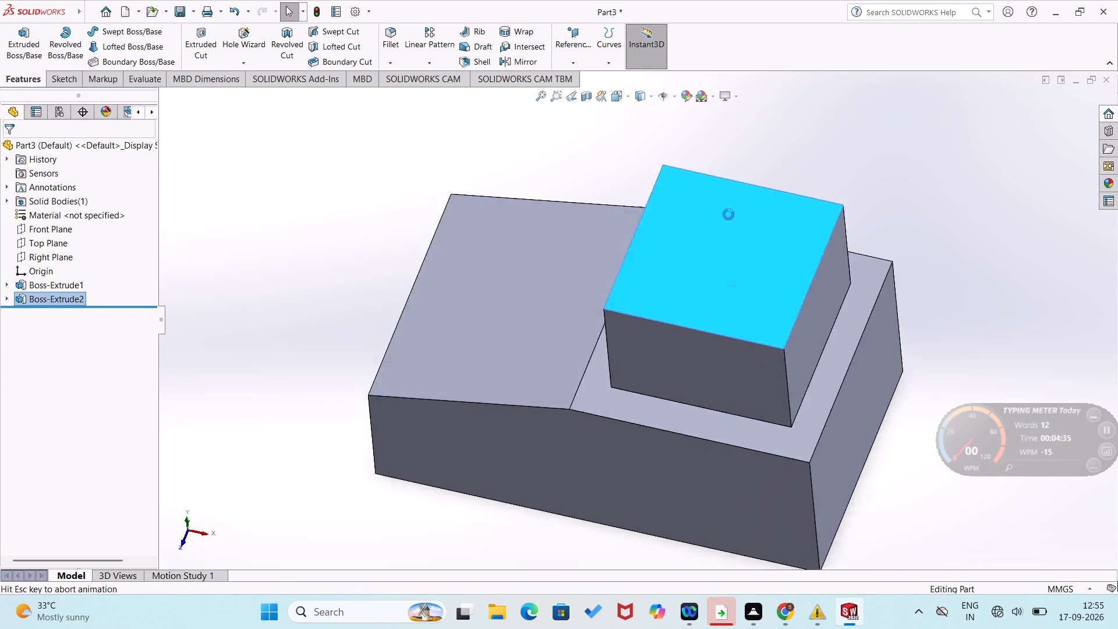
pyautogui.click(272, 178)
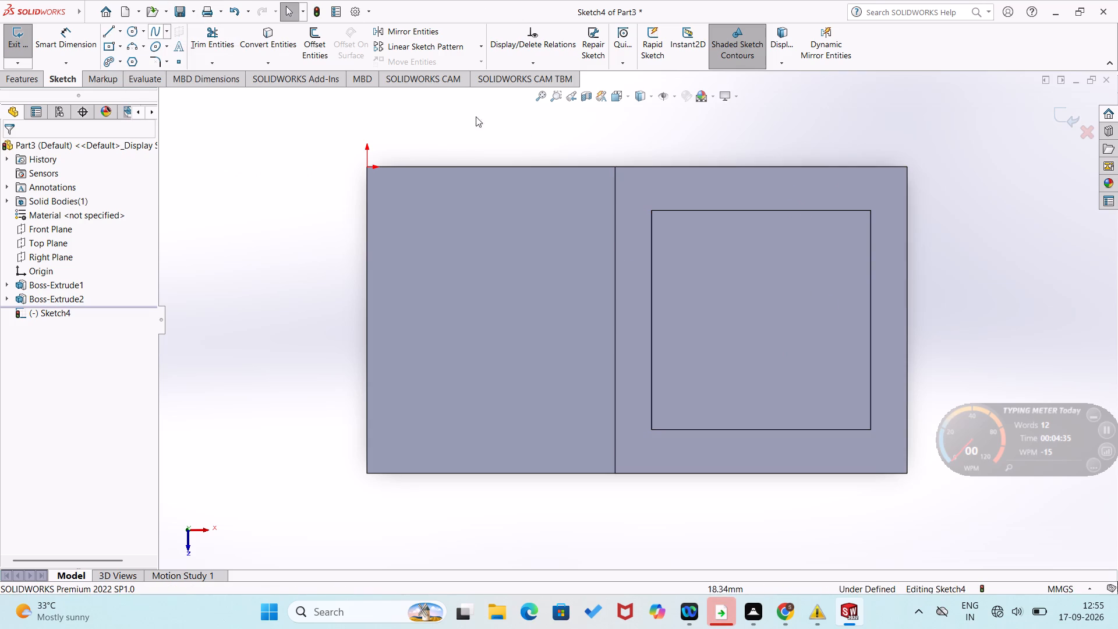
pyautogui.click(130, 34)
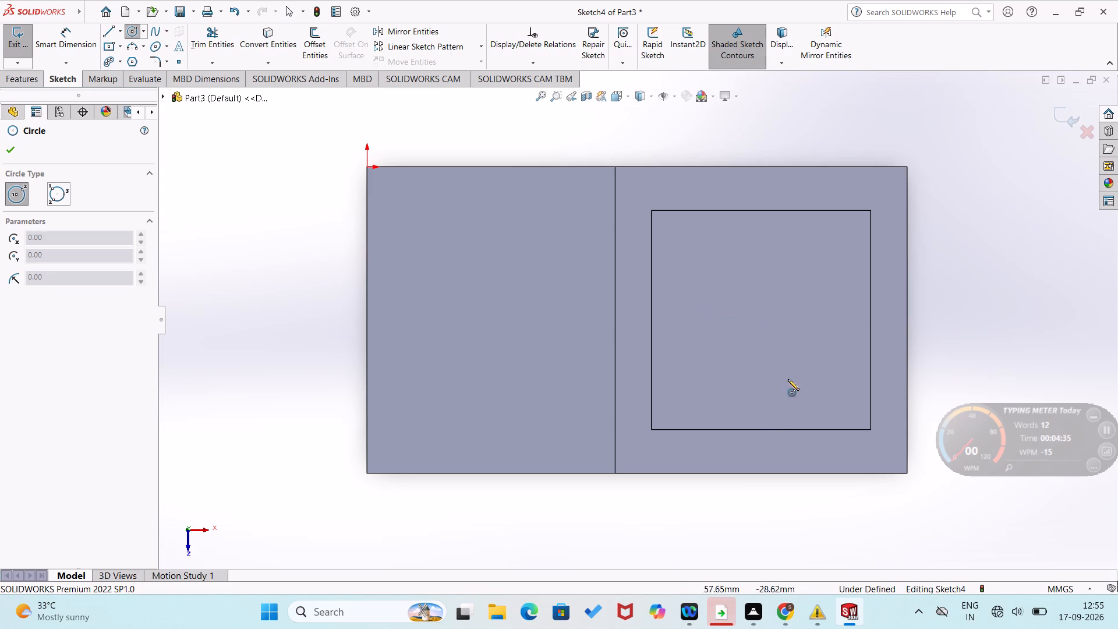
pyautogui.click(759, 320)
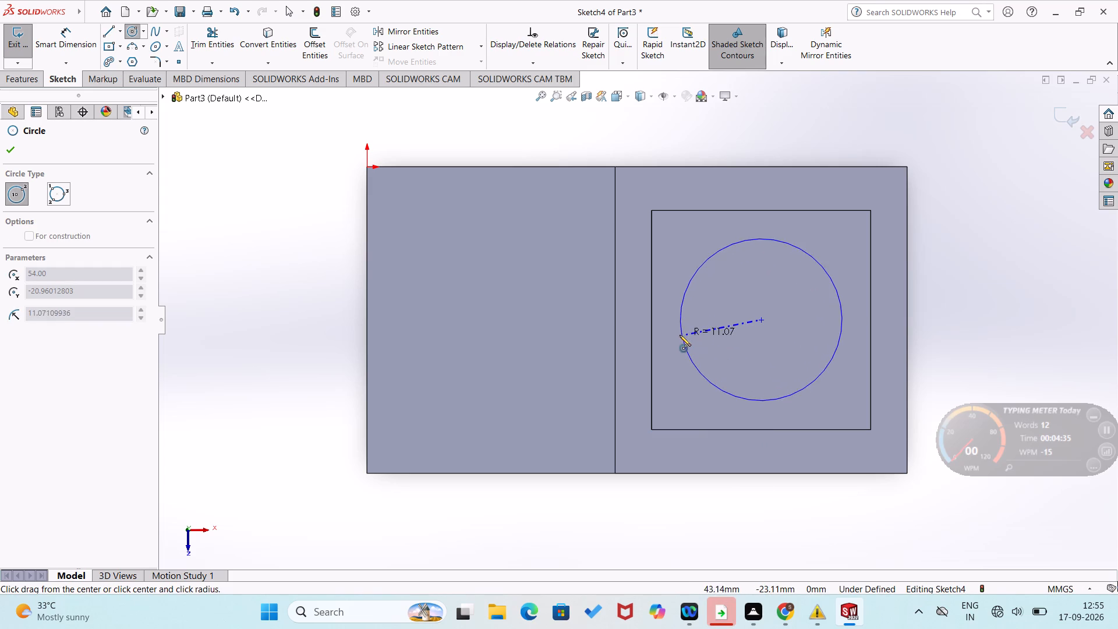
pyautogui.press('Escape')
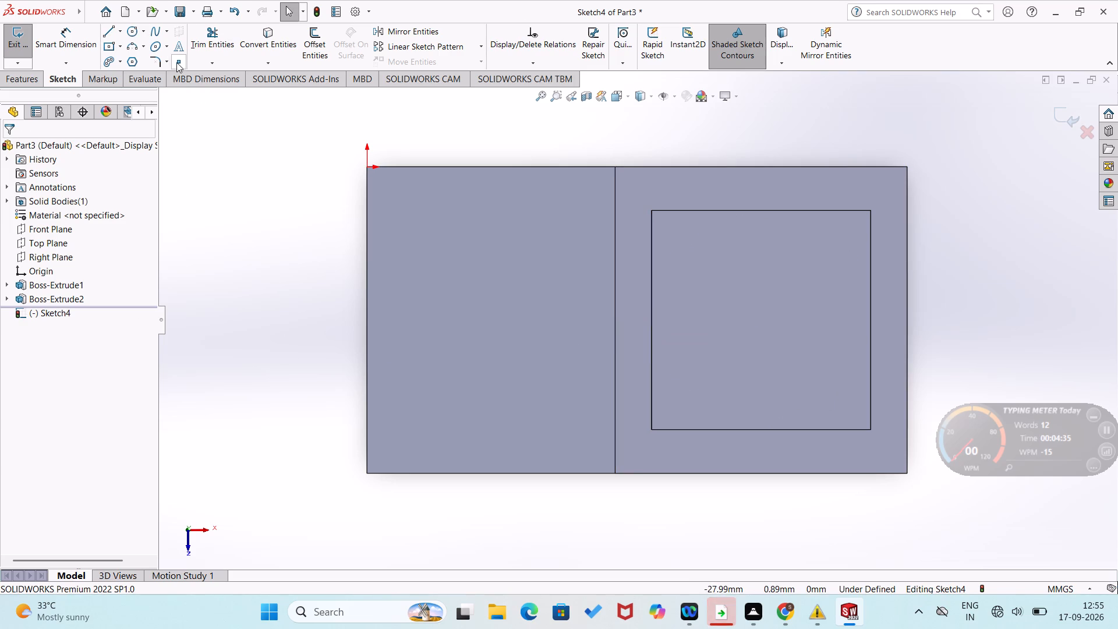
# Draw a vertical construction line between the midpoints of the square face's two opposite horizontal edges.
pyautogui.click(107, 32)
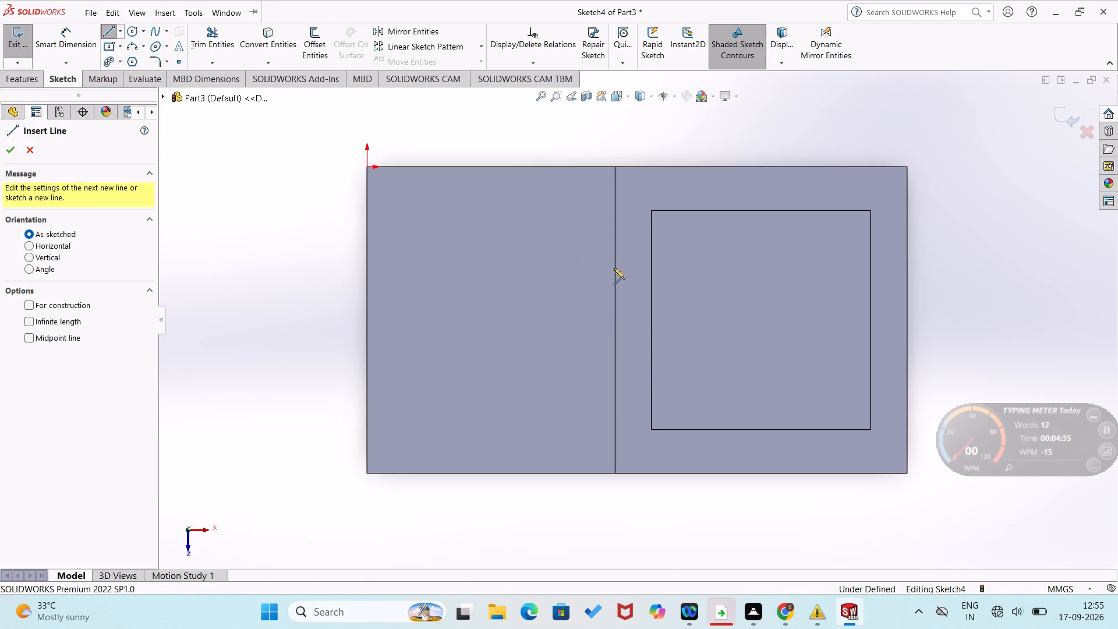
pyautogui.click(760, 210)
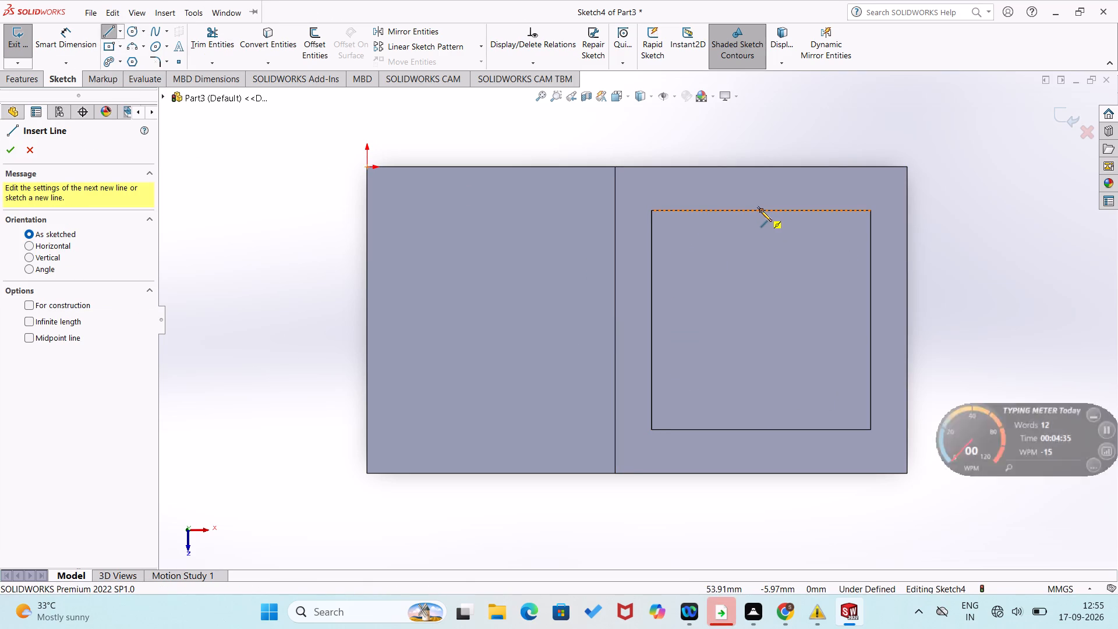
pyautogui.click(760, 428)
pyautogui.rightClick(760, 428)
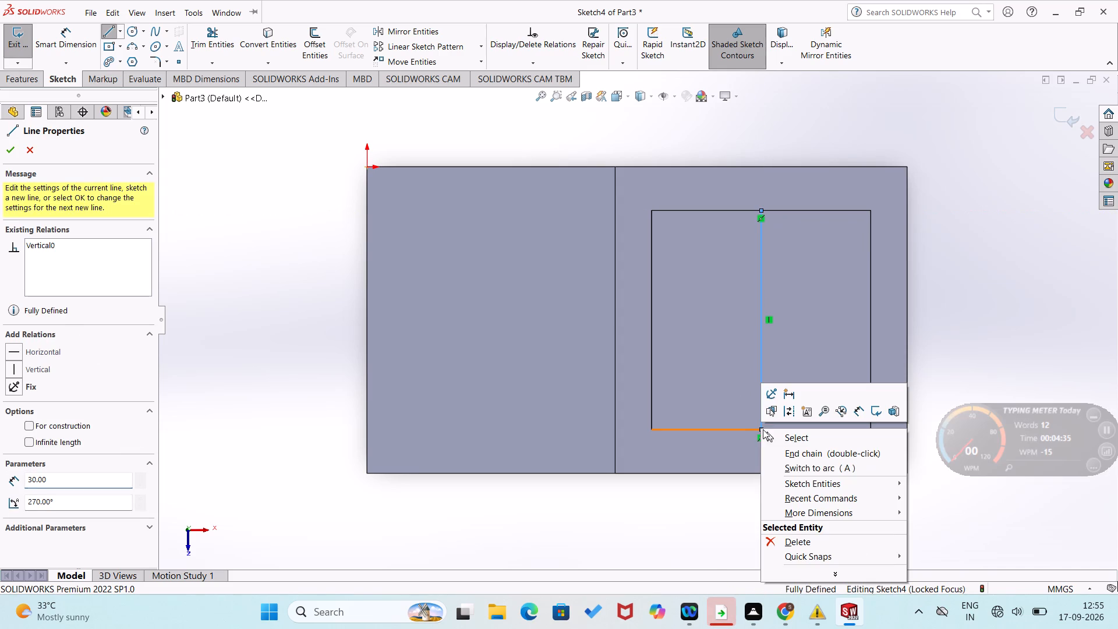
pyautogui.click(782, 407)
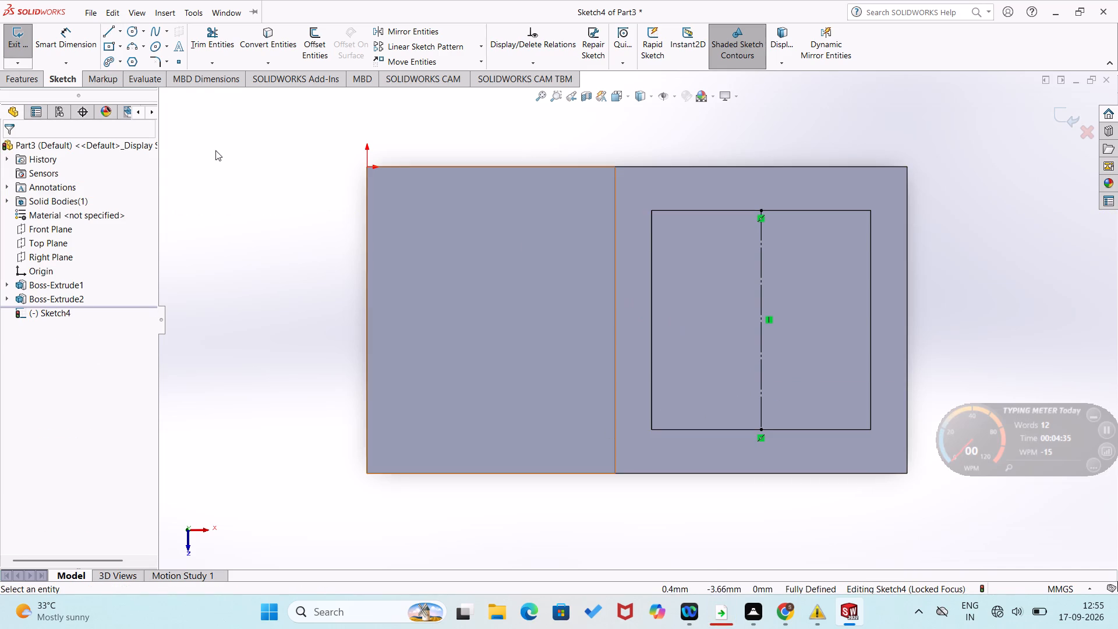
# Sketch a circle centred on the construction line's midpoint and dimension its diameter to 20 mm.
pyautogui.click(133, 33)
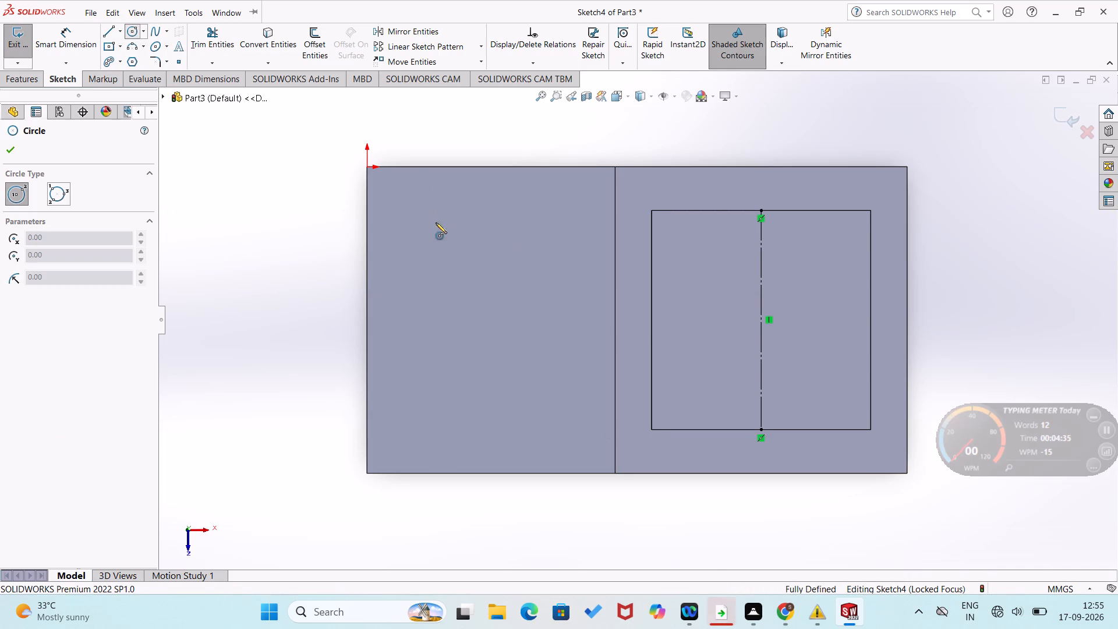
pyautogui.click(760, 320)
pyautogui.click(791, 376)
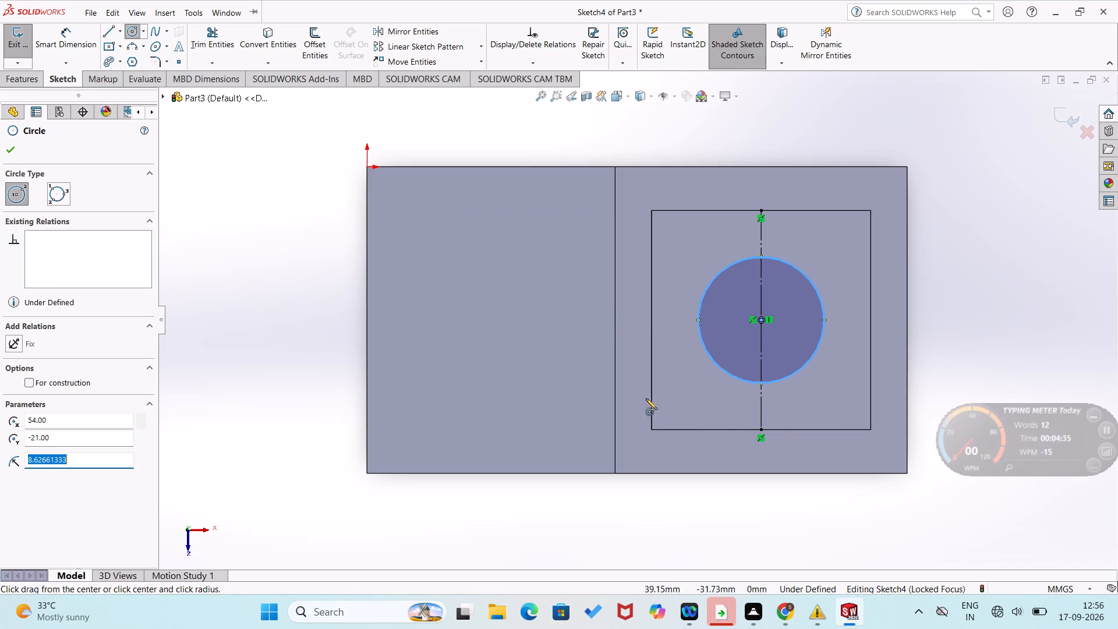
pyautogui.moveTo(639, 400); pyautogui.dragTo(645, 239, button='right')
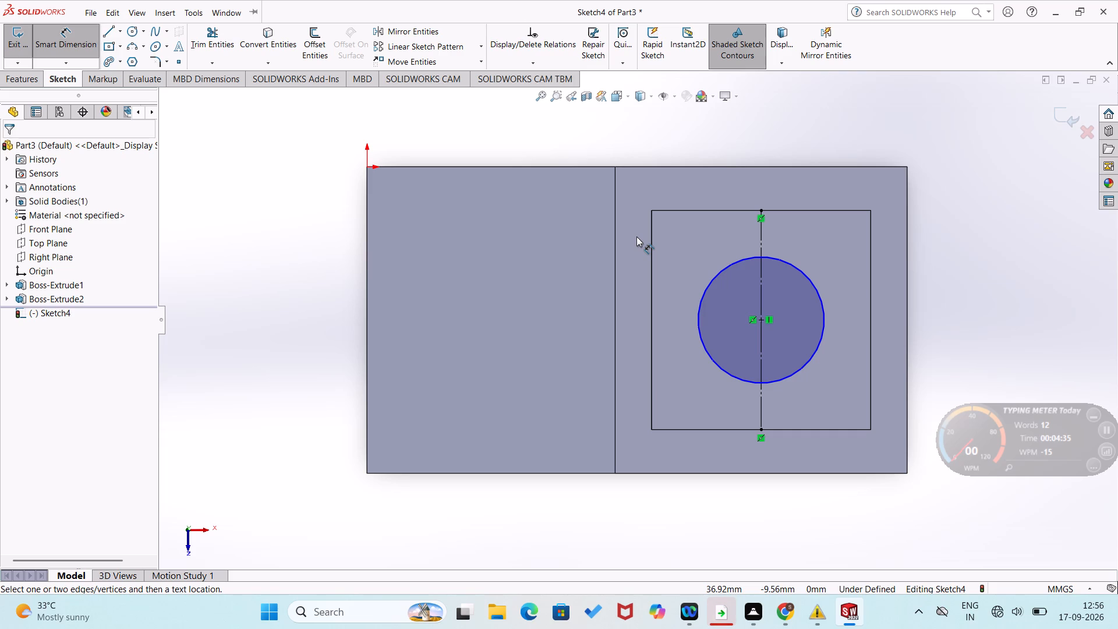
pyautogui.click(825, 326)
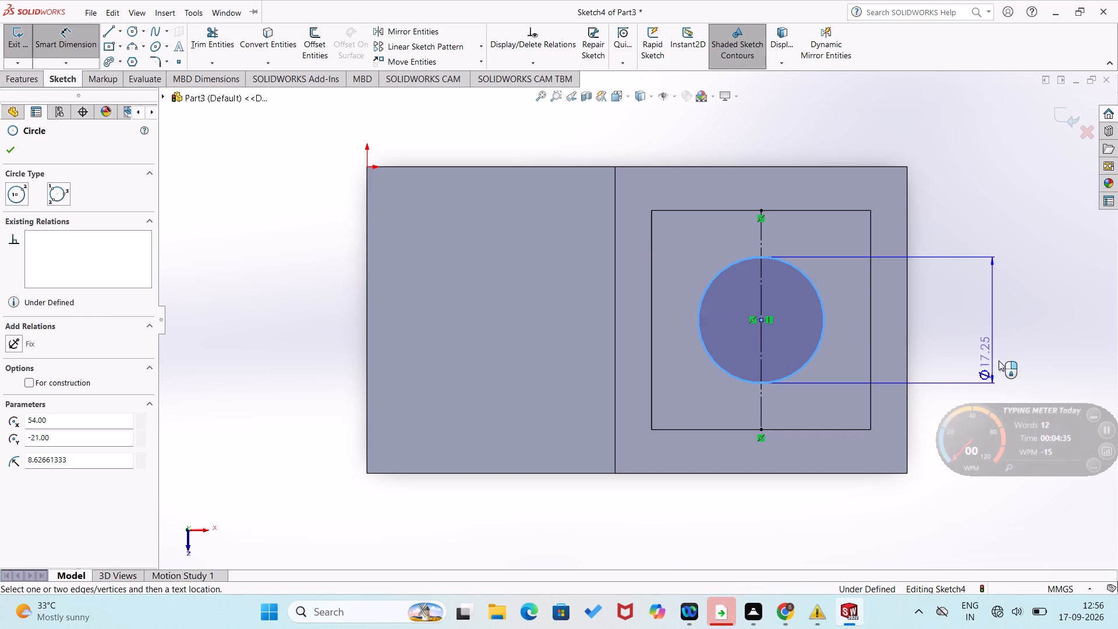
pyautogui.click(984, 341)
pyautogui.write('20')
pyautogui.press('Return')
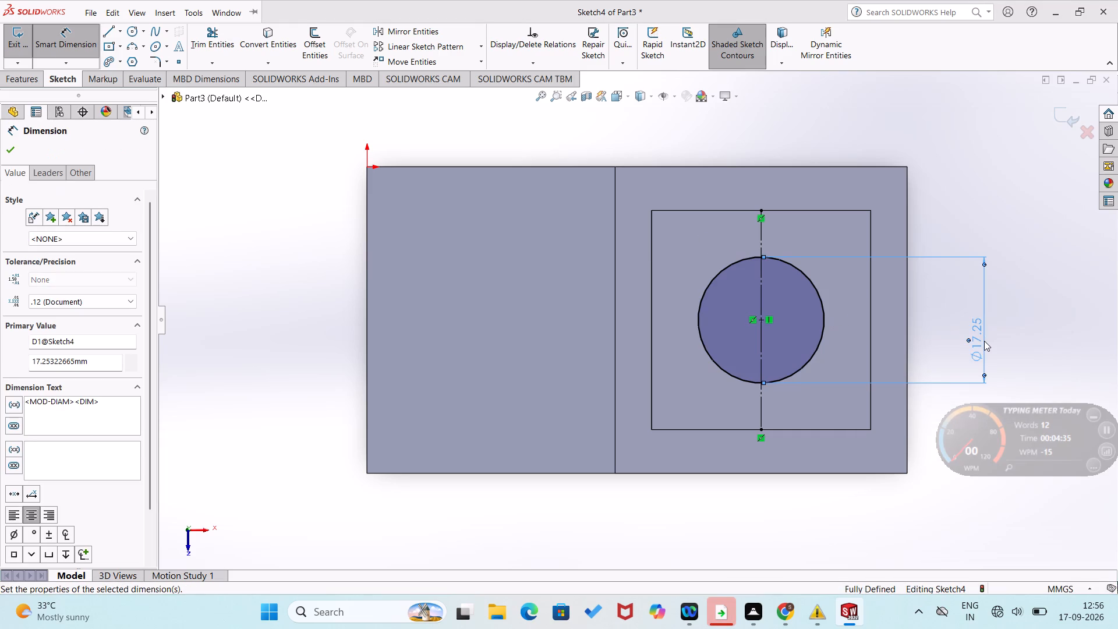
pyautogui.click(967, 346)
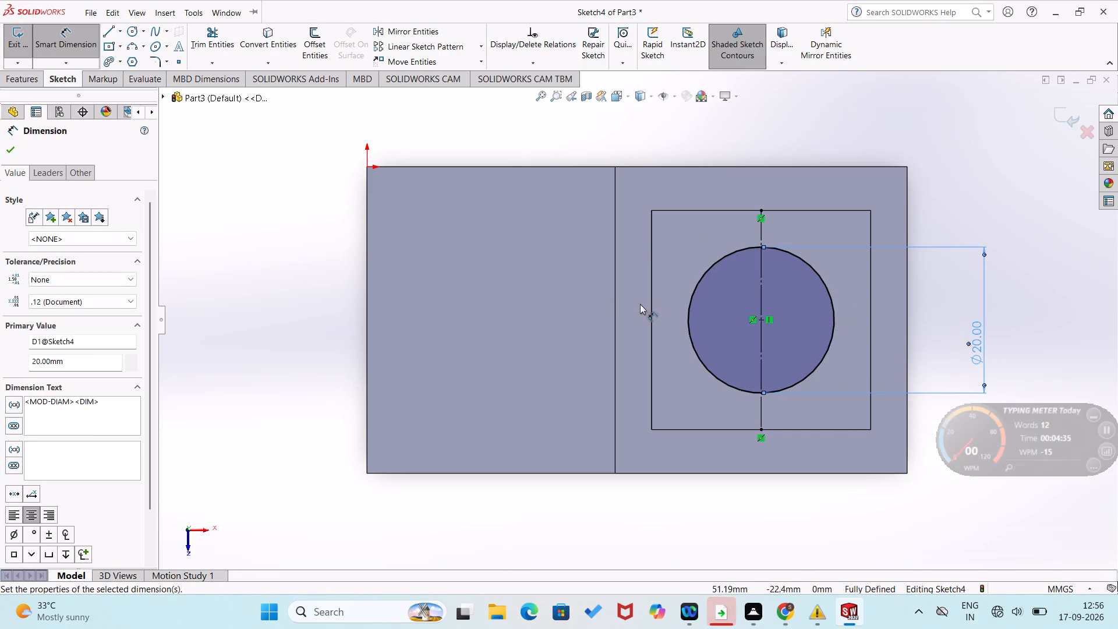
# Extrude-cut the 20 mm circle Through All, down through the square boss and the block.
pyautogui.click(19, 80)
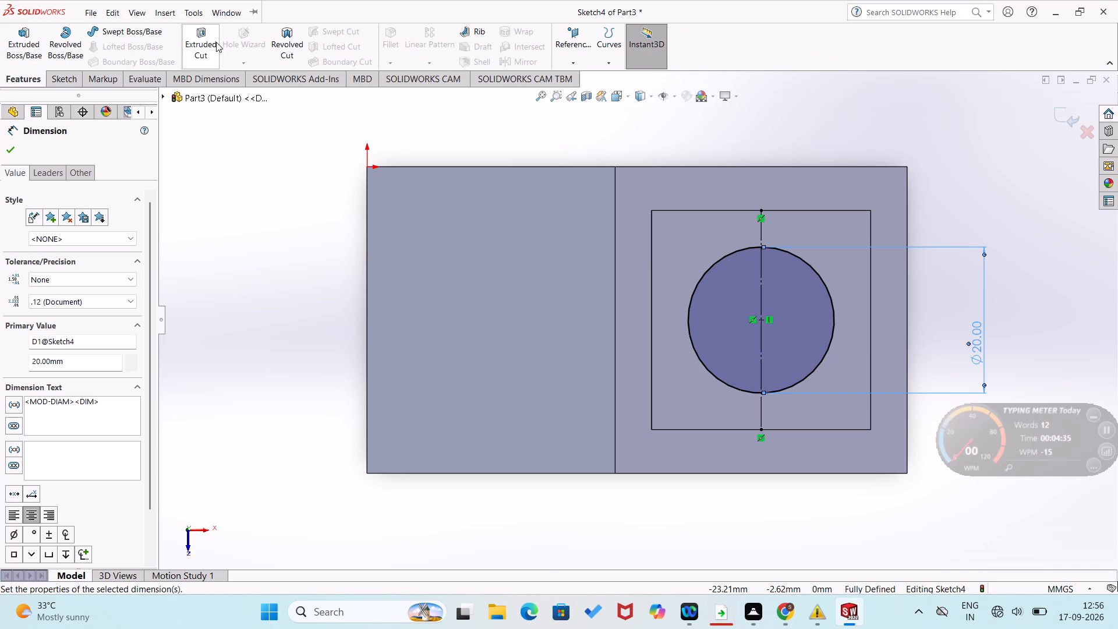
pyautogui.click(211, 41)
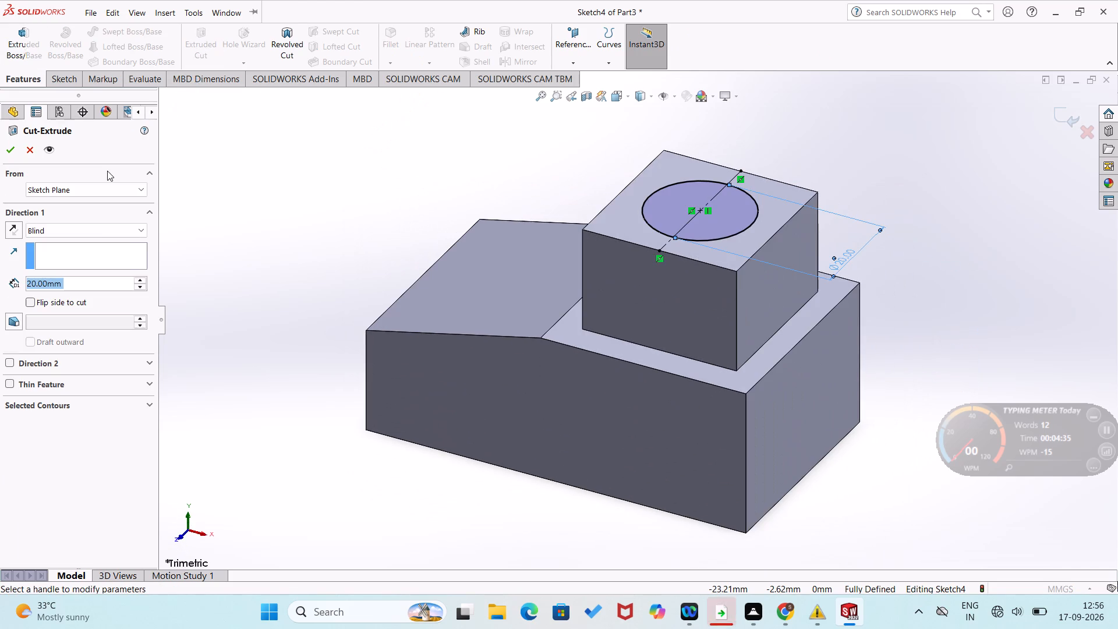
pyautogui.click(145, 228)
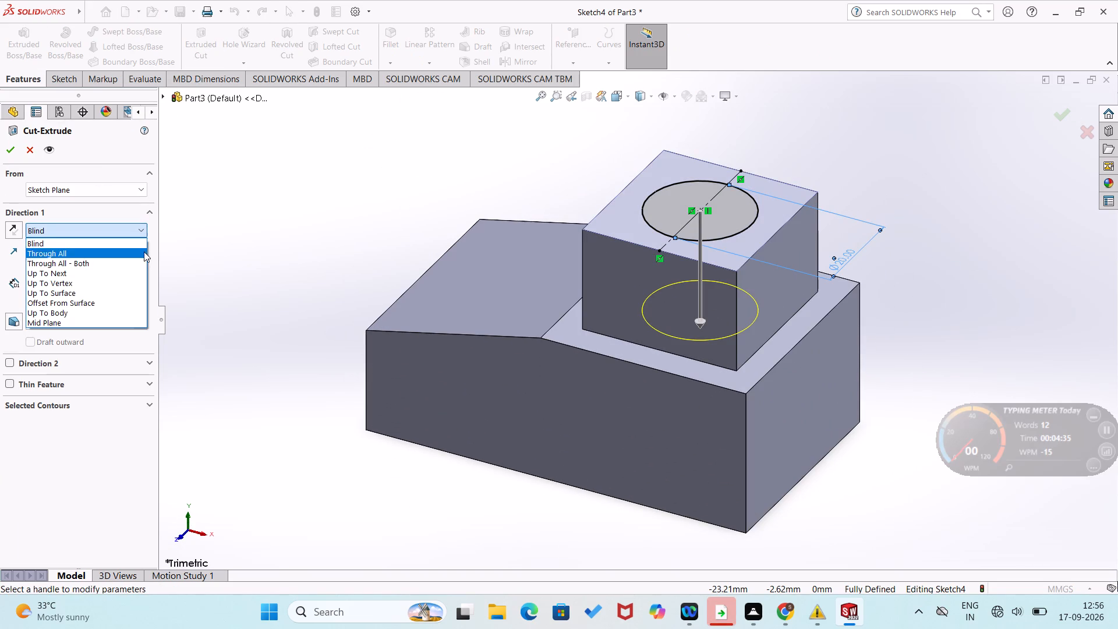
pyautogui.click(137, 252)
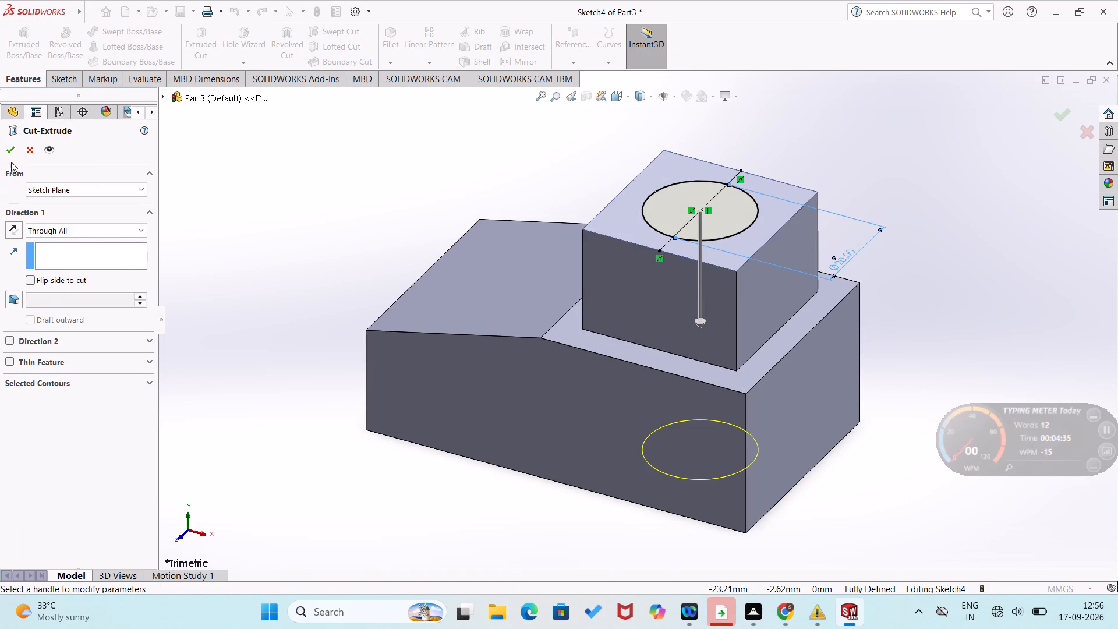
pyautogui.click(12, 145)
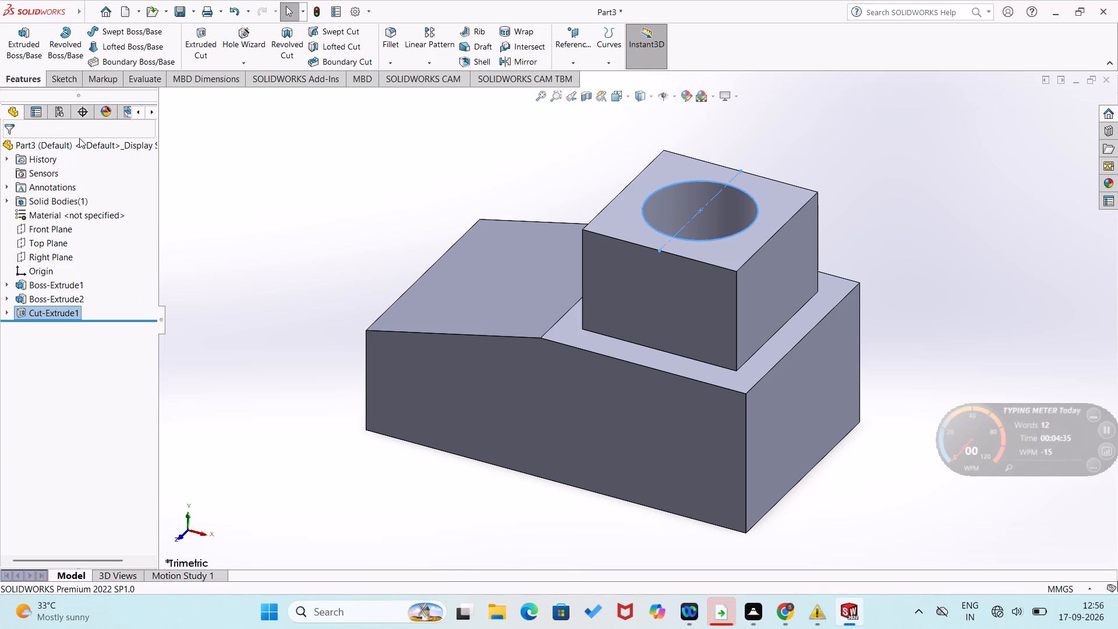
pyautogui.click(258, 189)
# Open a new sketch on the side face of the square boss that faces the sloped end of the block.
pyautogui.moveTo(308, 227); pyautogui.dragTo(364, 245, button='middle')
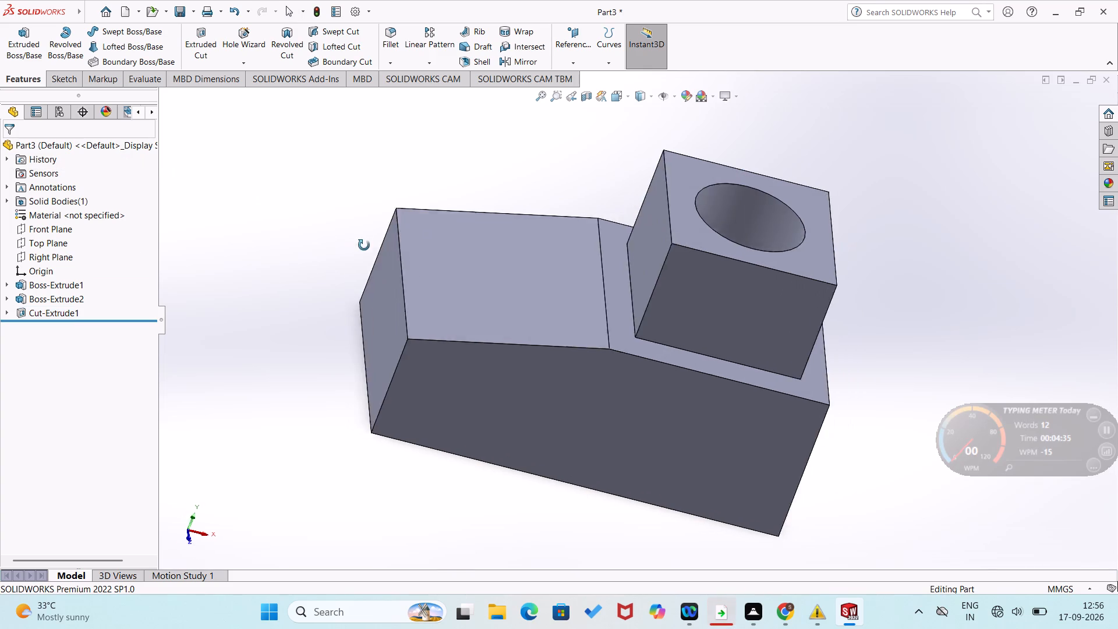
pyautogui.moveTo(364, 245); pyautogui.dragTo(399, 260, button='middle')
pyautogui.rightClick(624, 225)
pyautogui.click(648, 208)
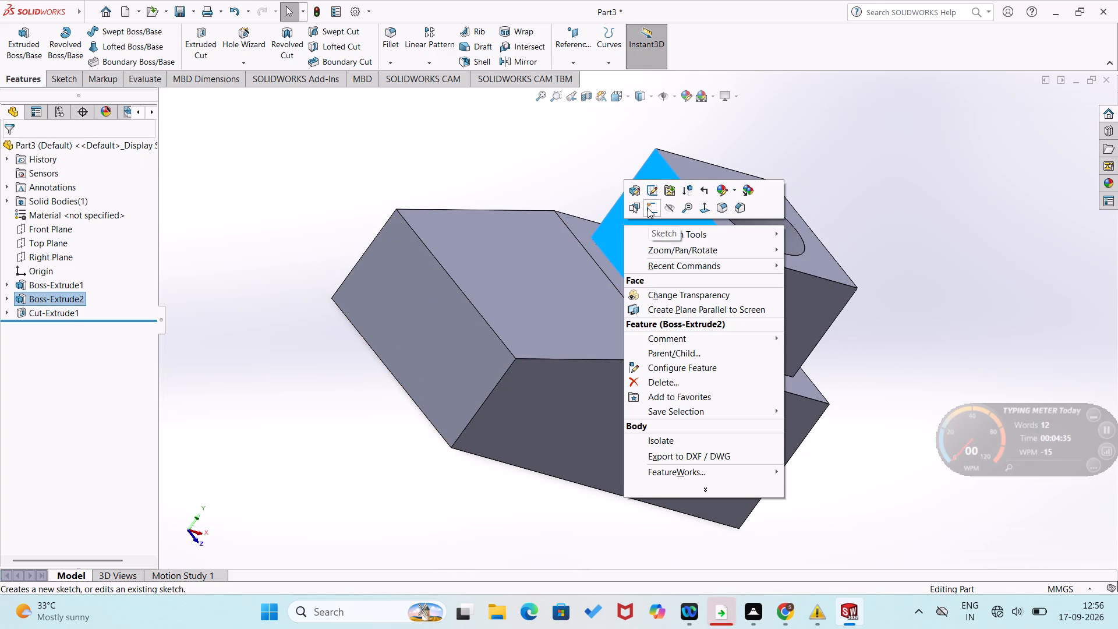
pyautogui.click(450, 244)
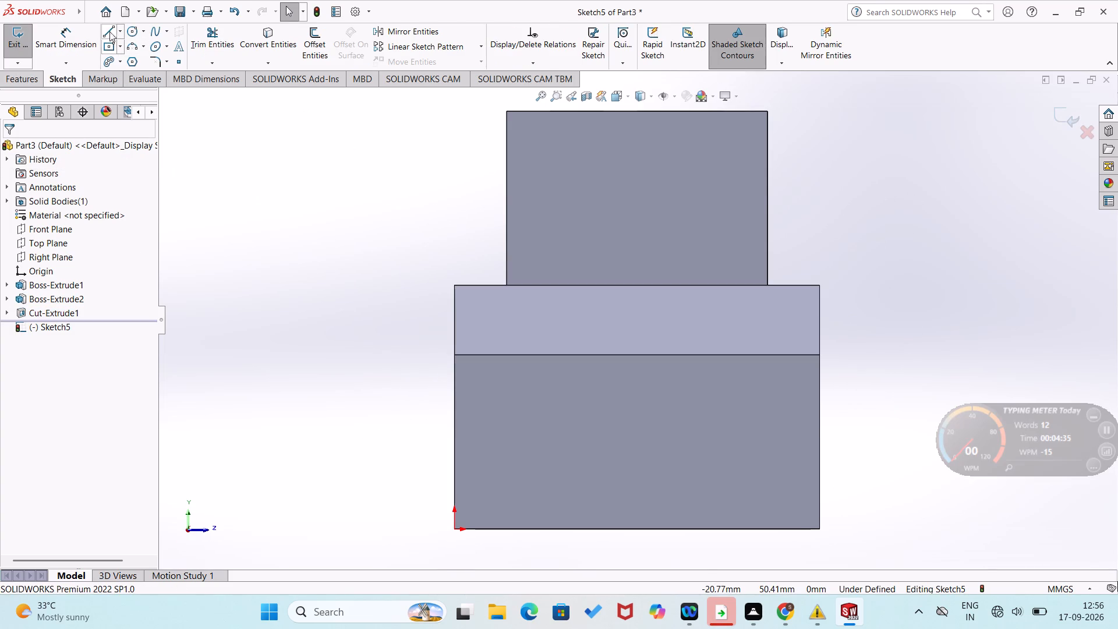
# Draw a vertical construction line between the midpoints of the boss side face's top and bottom edges.
pyautogui.click(111, 29)
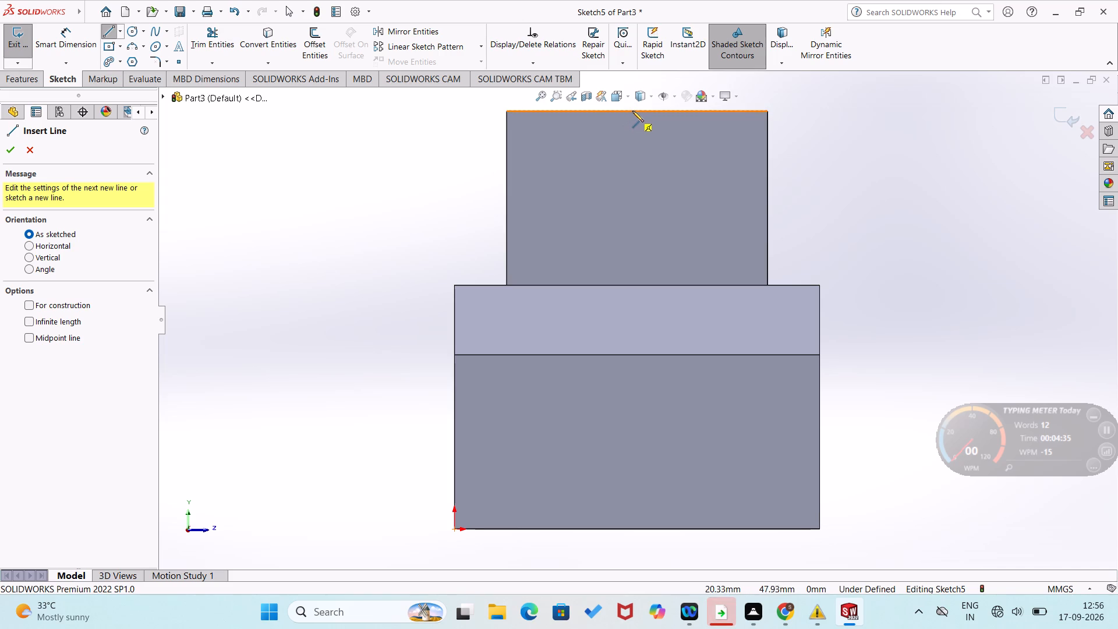
pyautogui.click(636, 111)
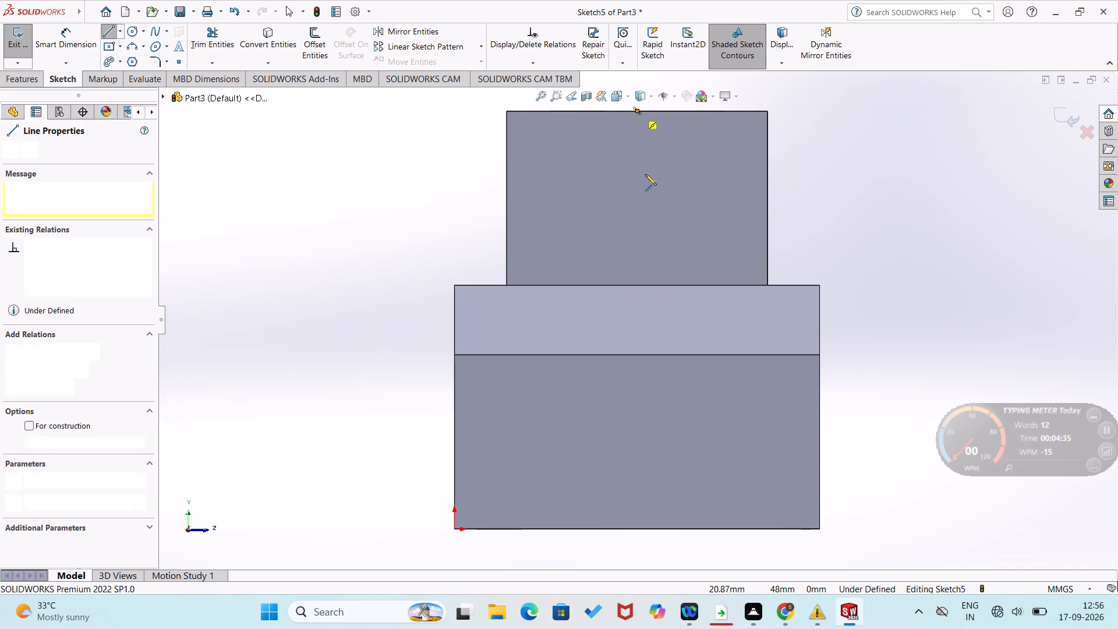
pyautogui.click(637, 287)
pyautogui.rightClick(637, 285)
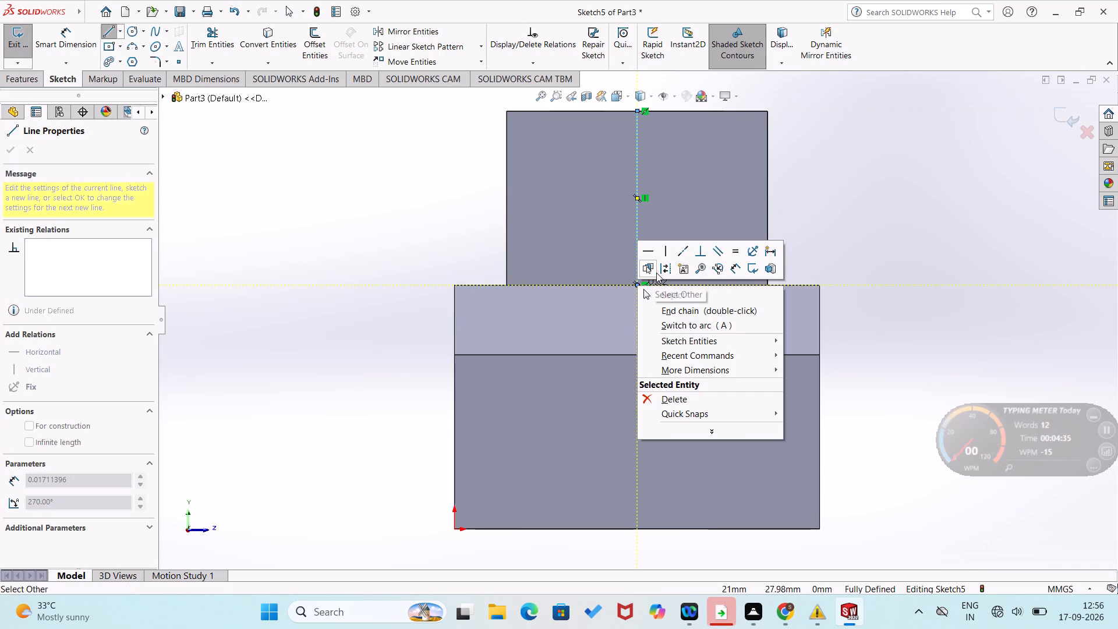
pyautogui.click(669, 271)
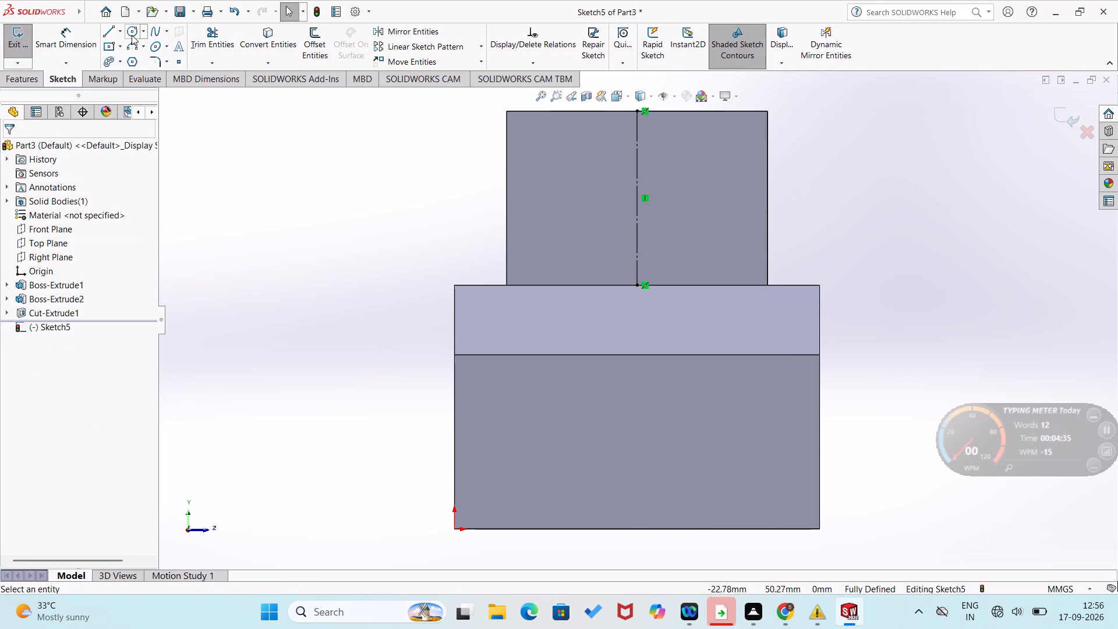
# Sketch a circle centred on the construction line's midpoint and dimension its diameter to 12 mm.
pyautogui.click(132, 33)
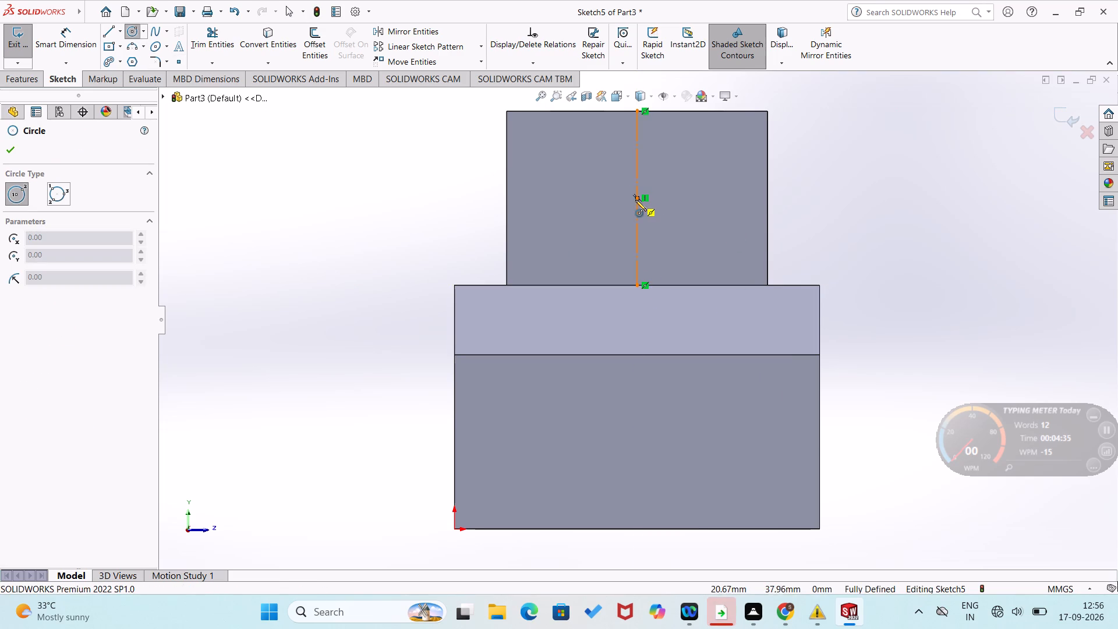
pyautogui.click(635, 197)
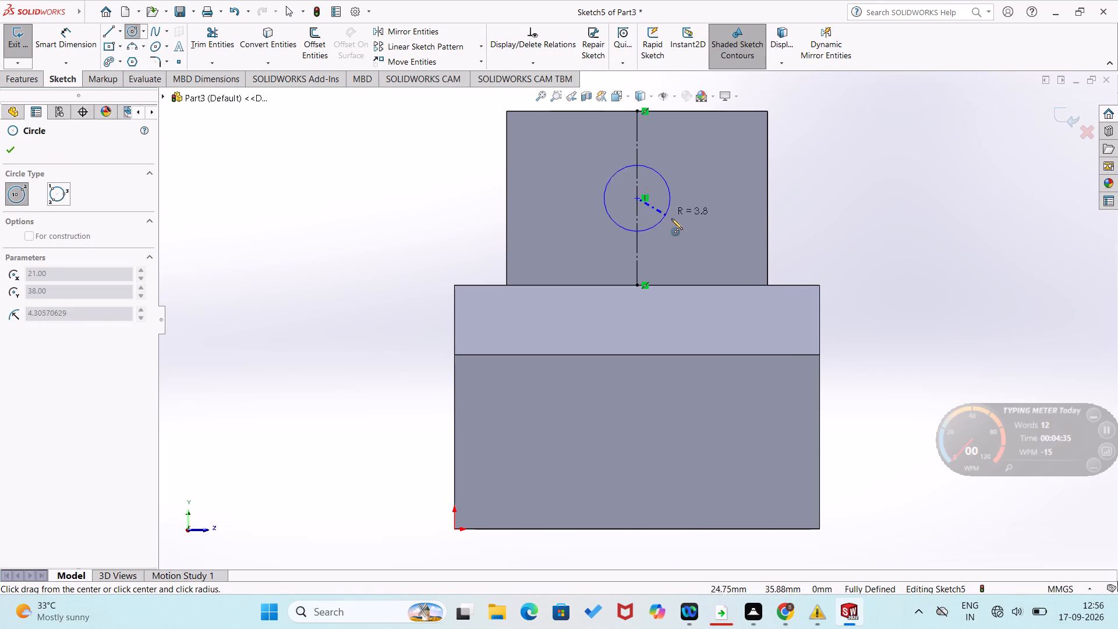
pyautogui.click(672, 220)
pyautogui.moveTo(687, 225); pyautogui.dragTo(724, 134, button='right')
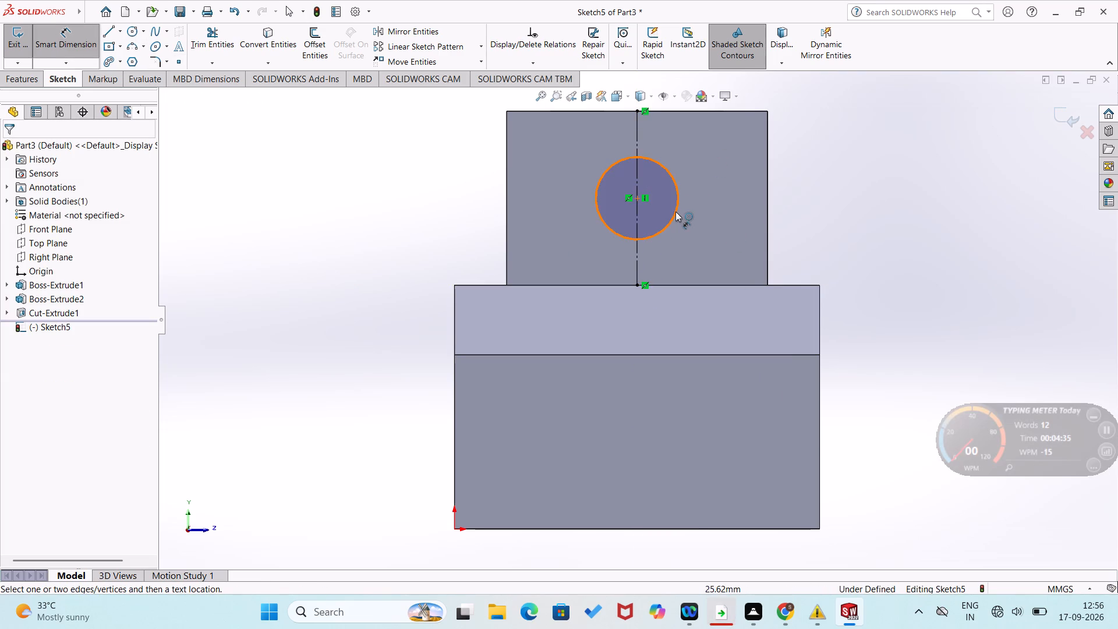
pyautogui.click(675, 211)
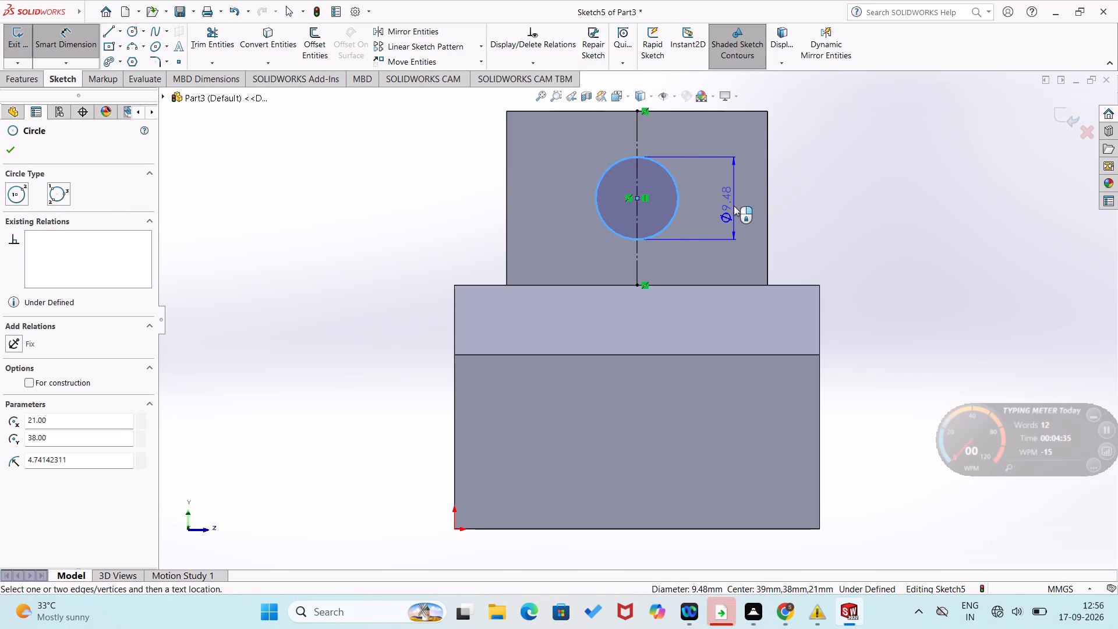
pyautogui.click(736, 206)
pyautogui.write('12')
pyautogui.press('Return')
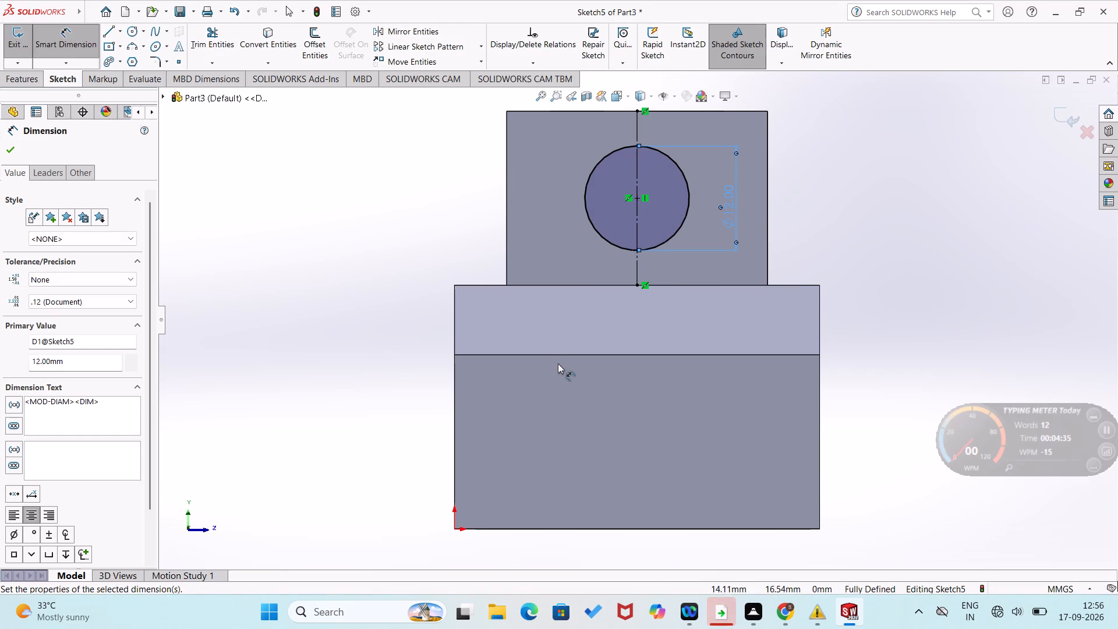
# Extrude-cut the 12 mm circle horizontally through both walls of the square boss.
pyautogui.click(26, 84)
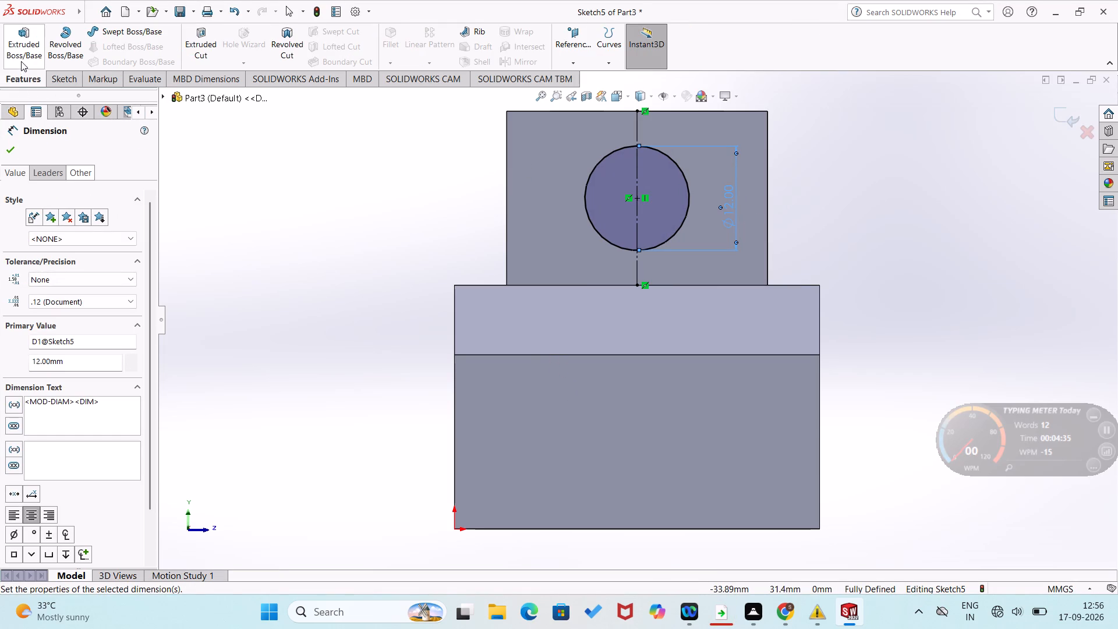
pyautogui.click(207, 38)
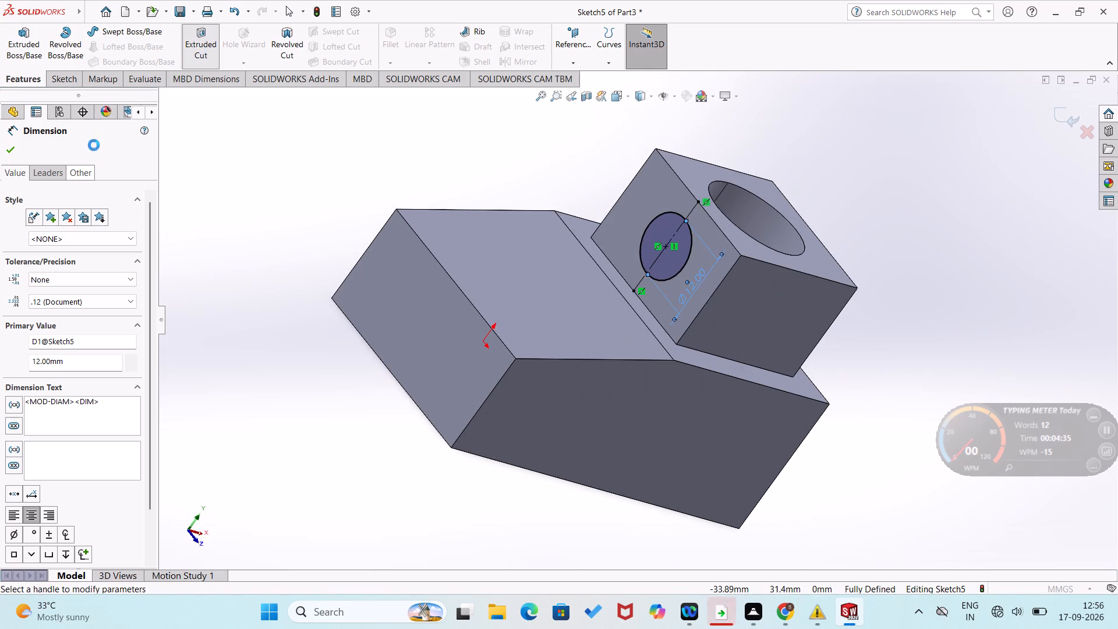
pyautogui.click(12, 147)
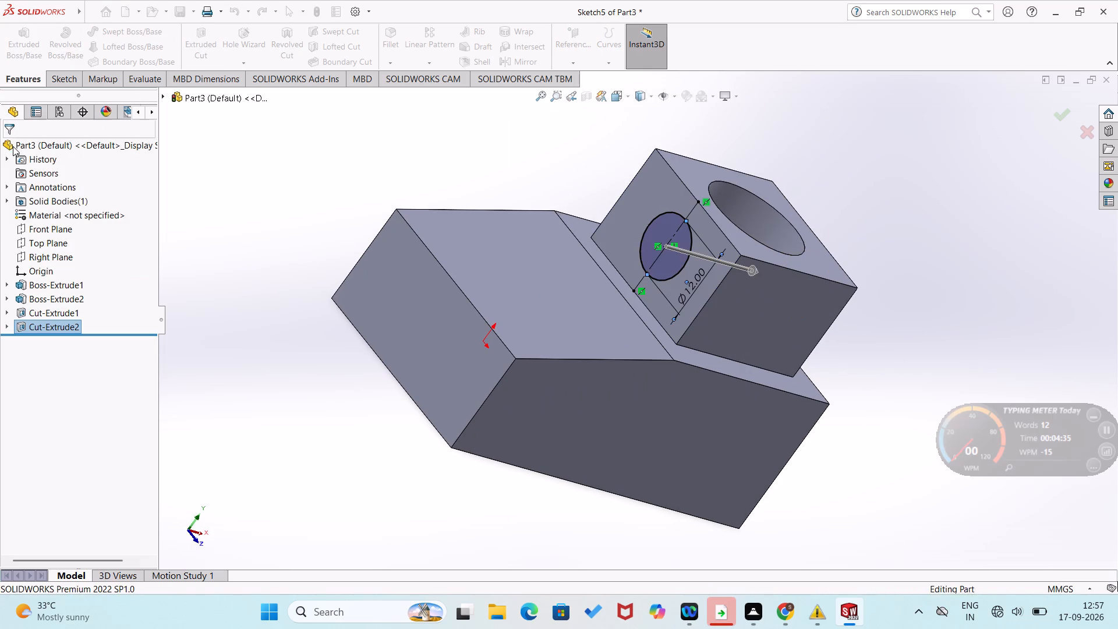
pyautogui.click(342, 240)
# Open a new sketch on the block's sloped top face.
pyautogui.click(490, 269)
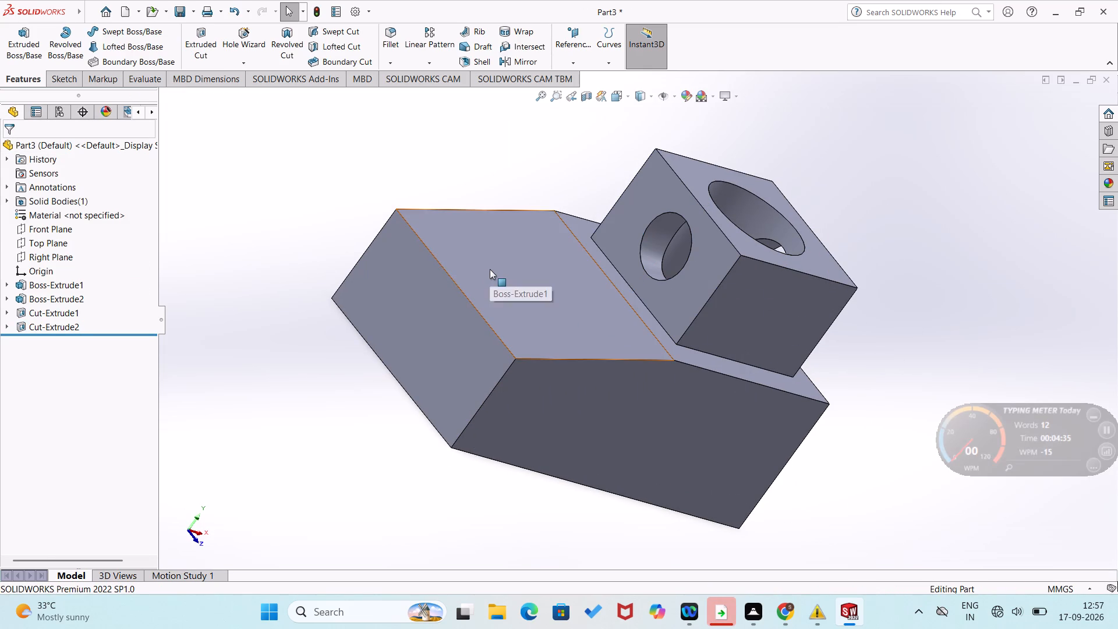
pyautogui.click(543, 235)
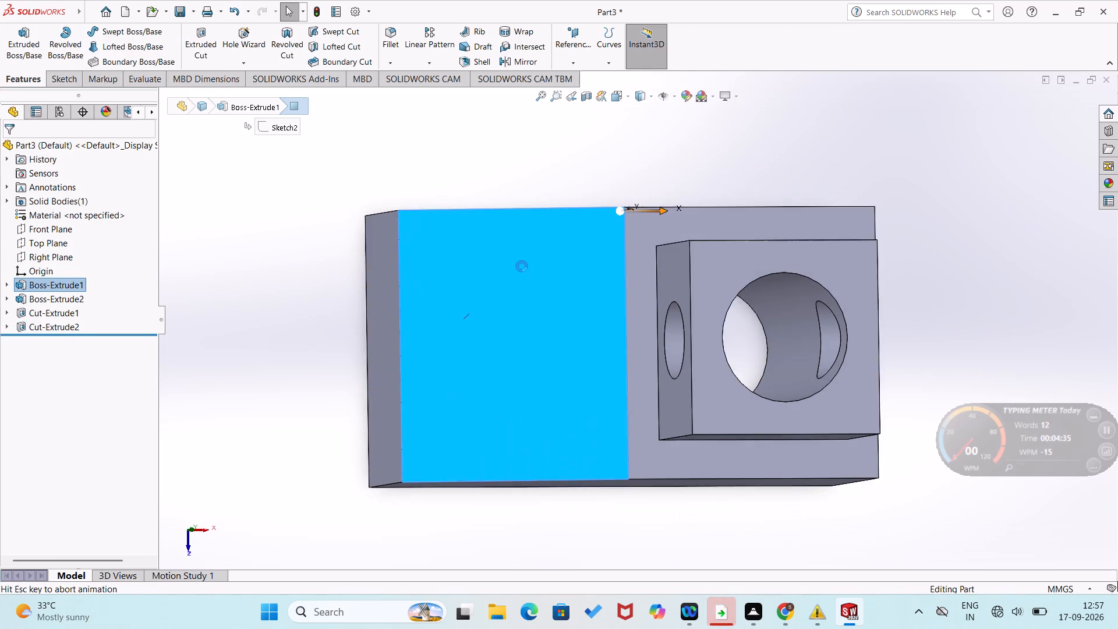
pyautogui.click(247, 294)
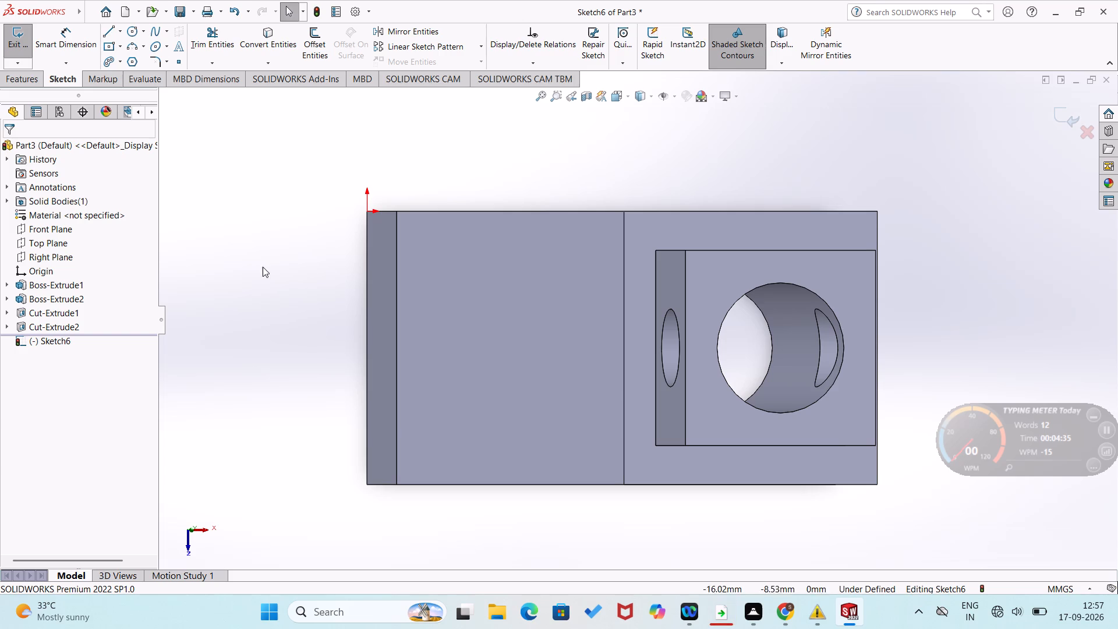
# Draw a horizontal construction line between the midpoints of the sloped face's upper and lower edges.
pyautogui.click(108, 29)
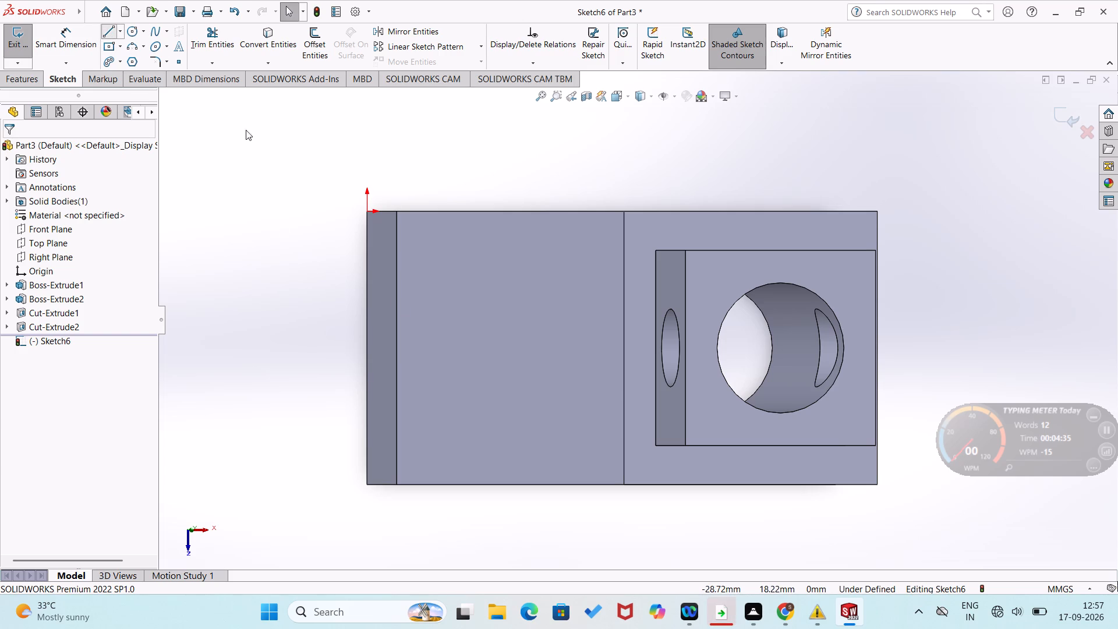
pyautogui.click(622, 348)
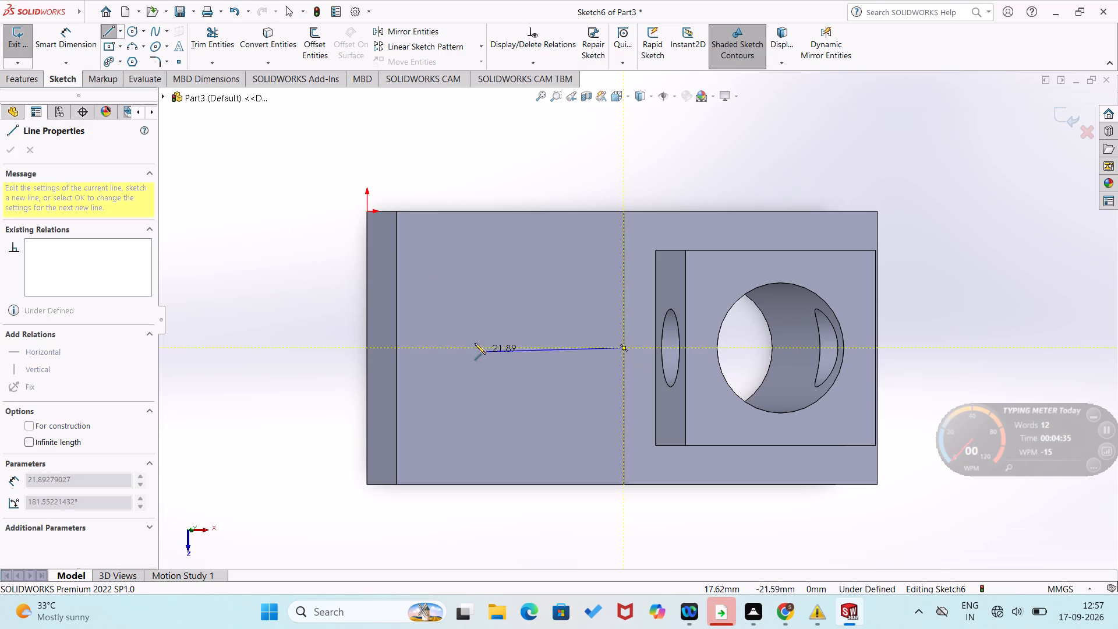
pyautogui.click(395, 348)
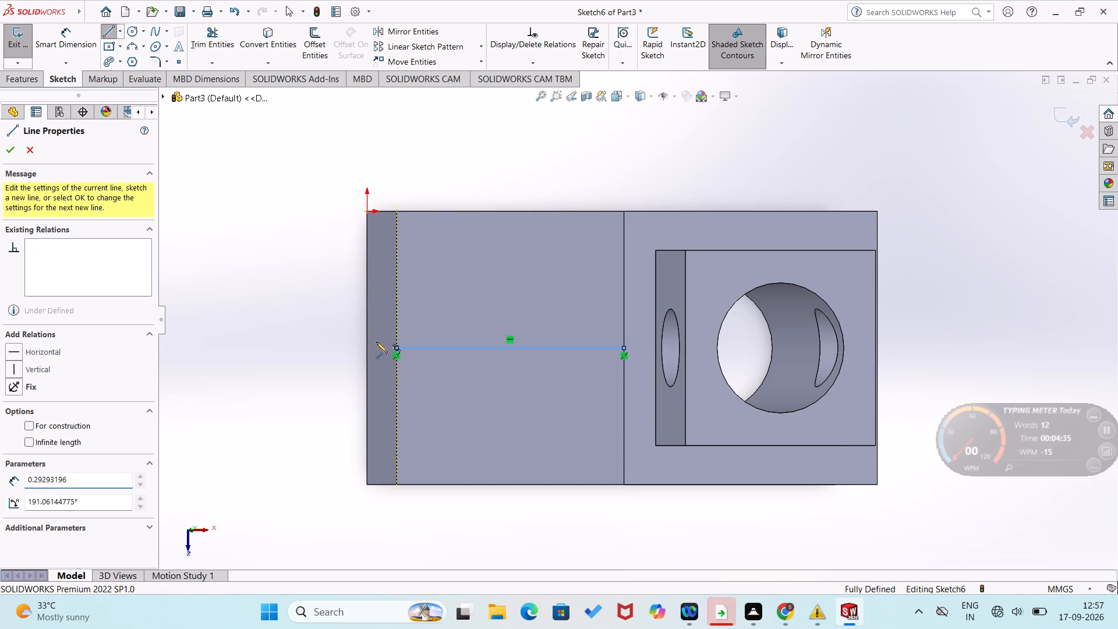
pyautogui.rightClick(367, 339)
pyautogui.click(397, 321)
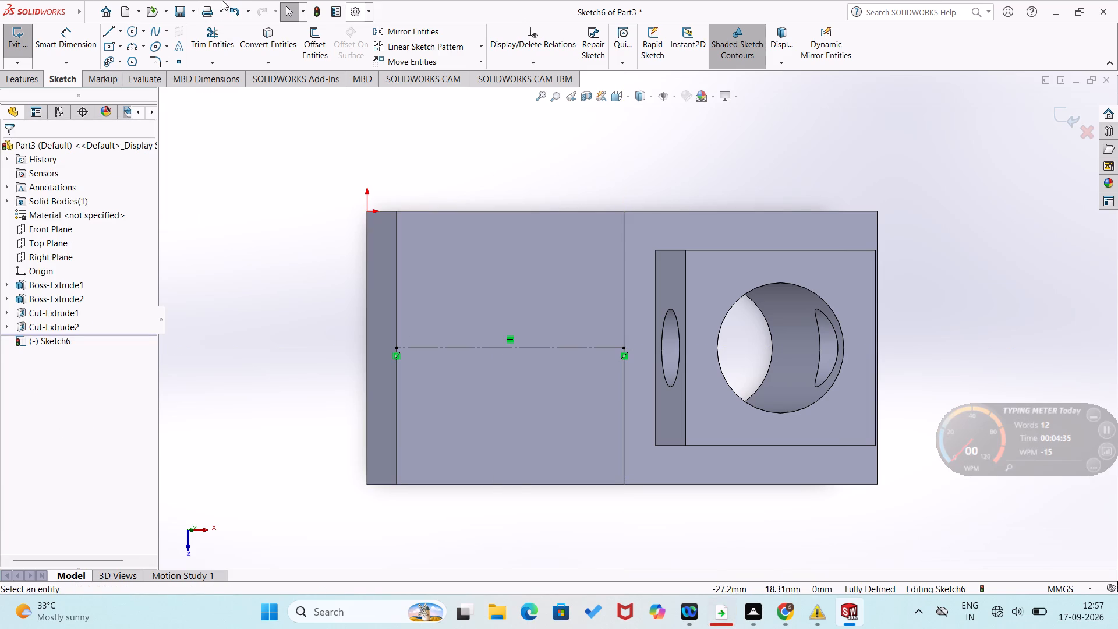
# Sketch a rectangle about 21 mm long straddling the construction line, its upper half about 5.4 mm wide.
pyautogui.click(109, 30)
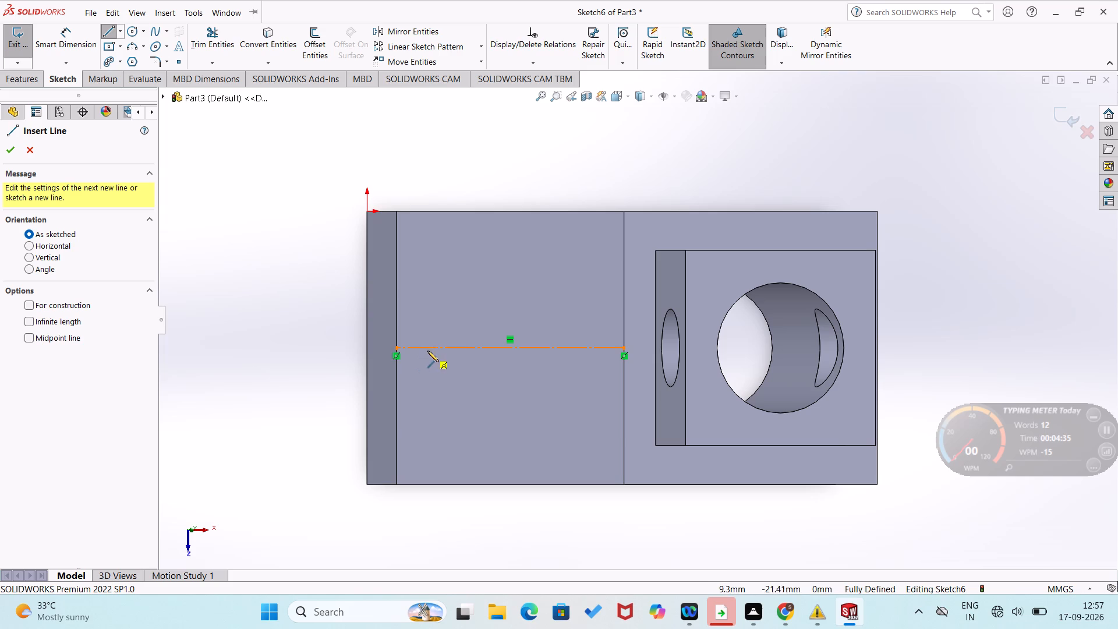
pyautogui.click(442, 349)
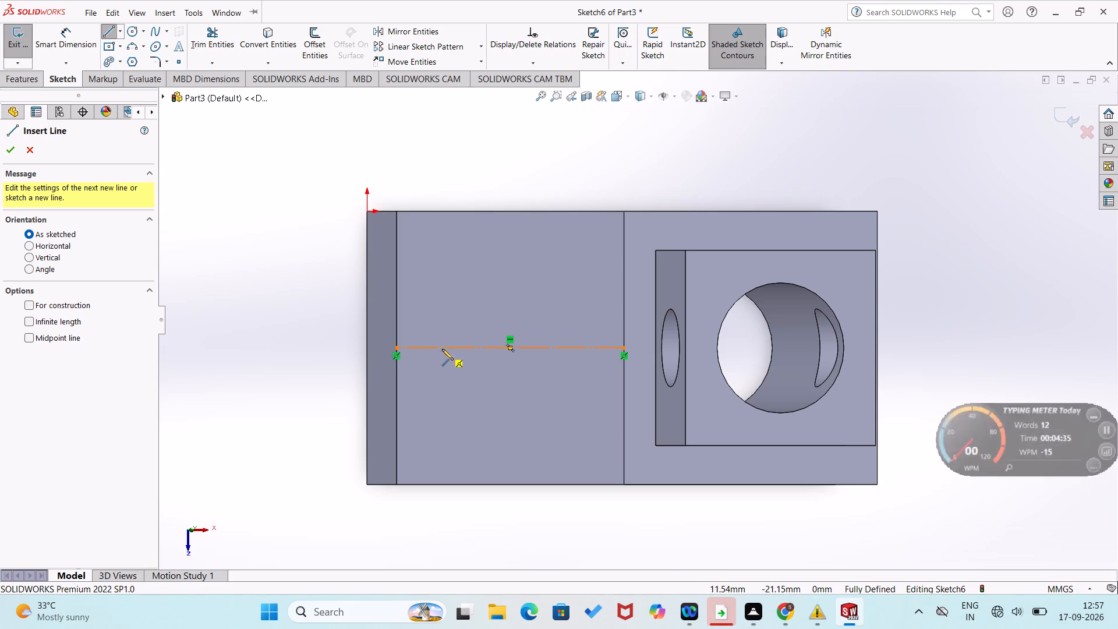
pyautogui.click(440, 313)
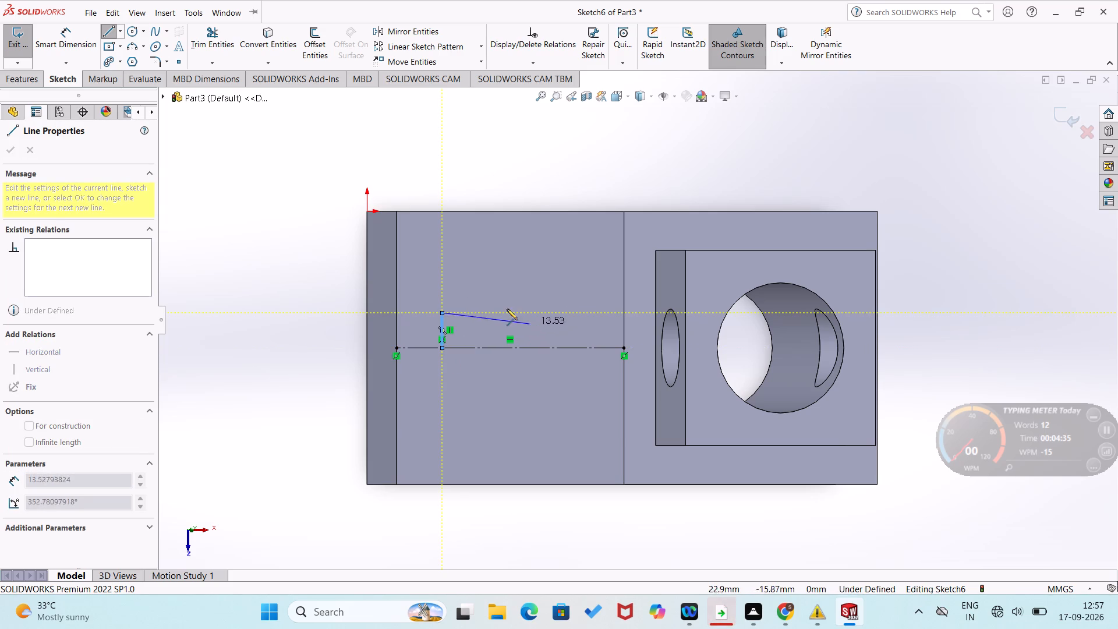
pyautogui.click(578, 310)
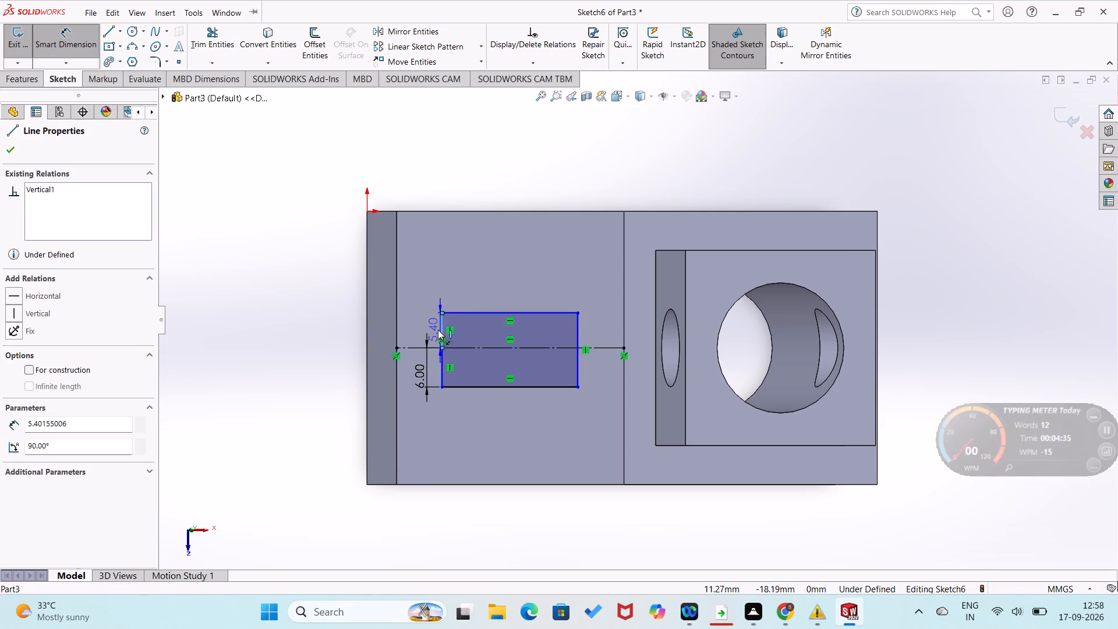
# Dimension the rectangle's upper half-width from the construction line to 6 mm and its length to 20 mm.
pyautogui.click(430, 330)
pyautogui.press('6')
pyautogui.press('Return')
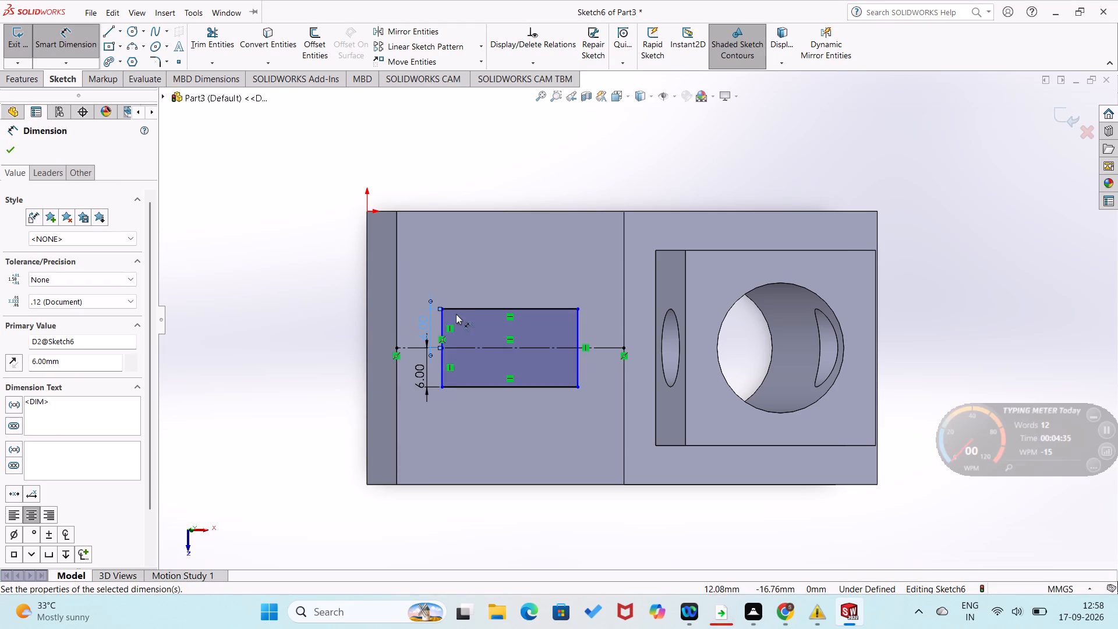
pyautogui.click(475, 312)
pyautogui.click(476, 286)
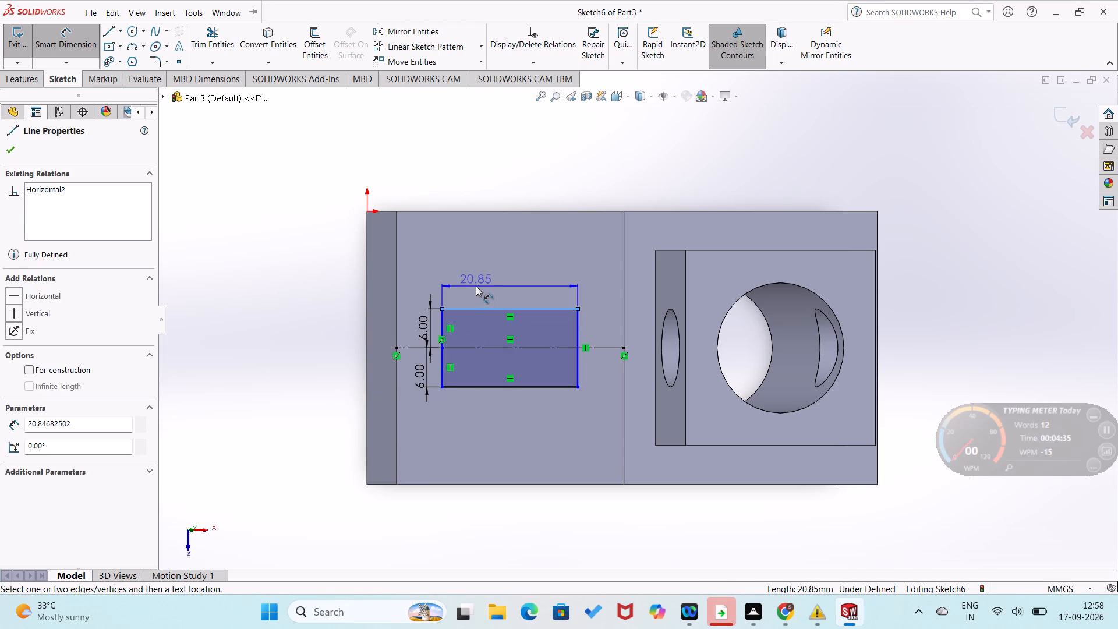
pyautogui.write('20')
pyautogui.press('Return')
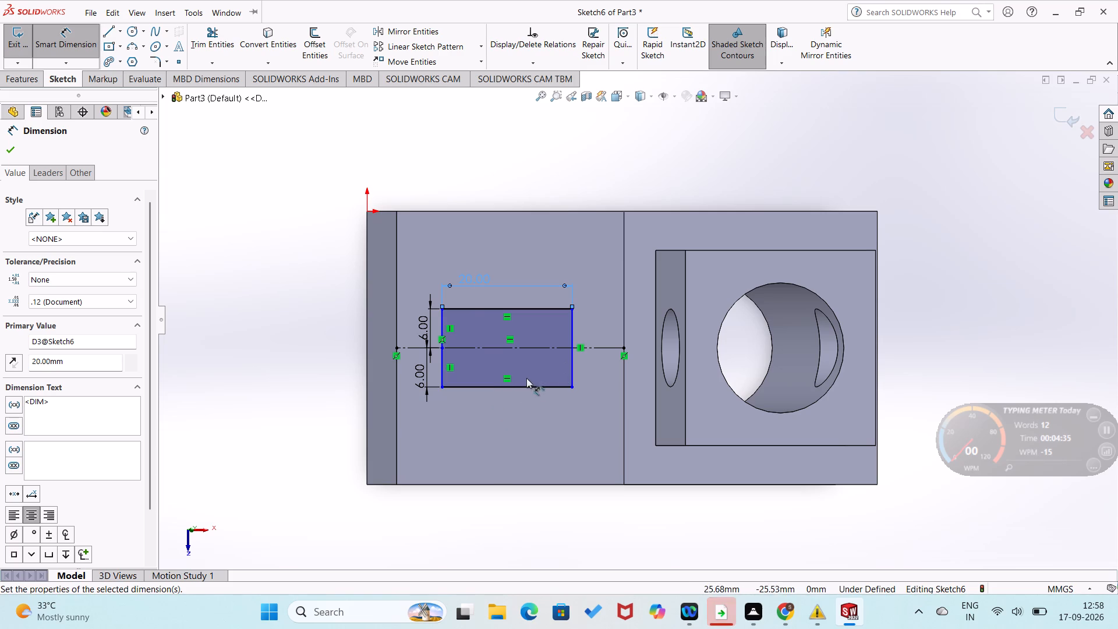
# Dimension the rectangle's near end 7 mm from the sloped face's lower edge, using the construction line's endpoint.
pyautogui.click(395, 347)
pyautogui.click(443, 308)
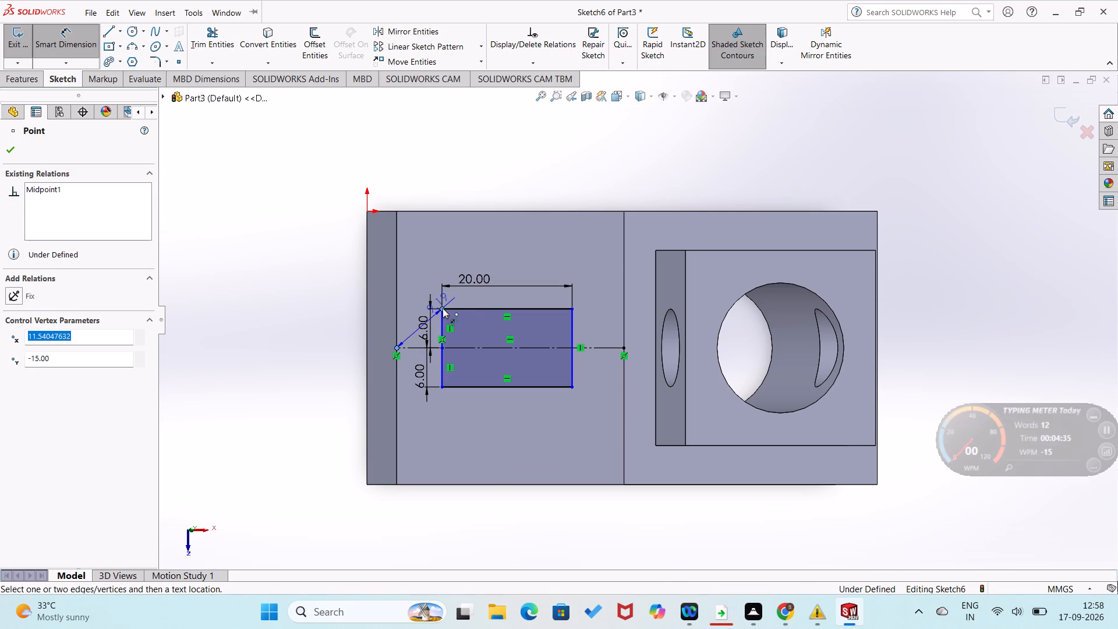
pyautogui.click(426, 277)
pyautogui.press('7')
pyautogui.press('Return')
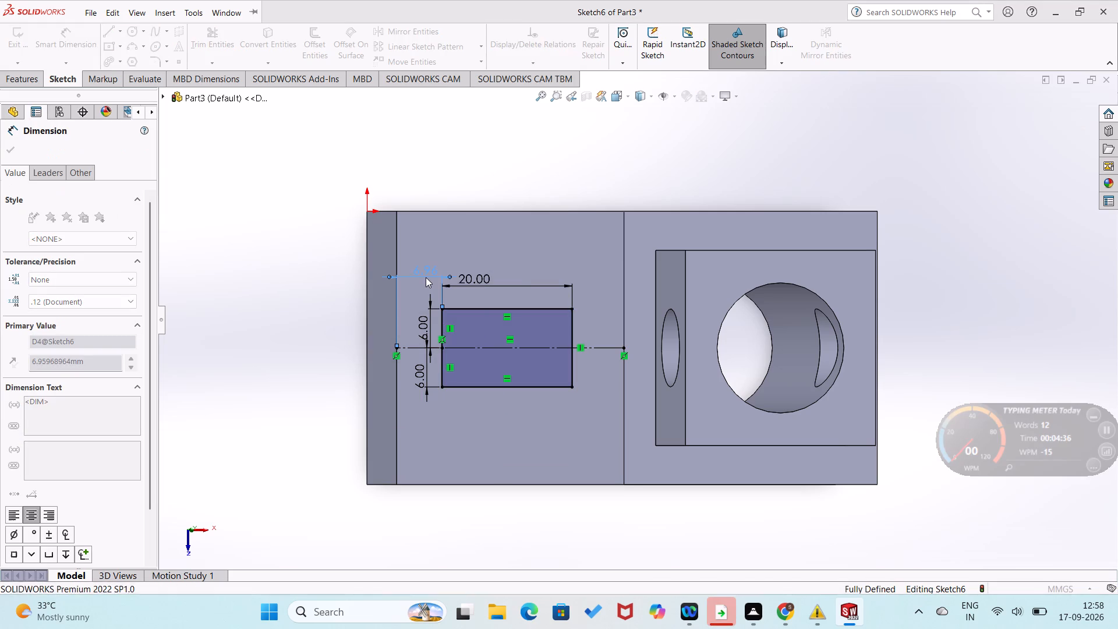
pyautogui.click(224, 292)
# Cut-extrude the 20 by 12 mm rectangle through all of the block.
pyautogui.click(6, 76)
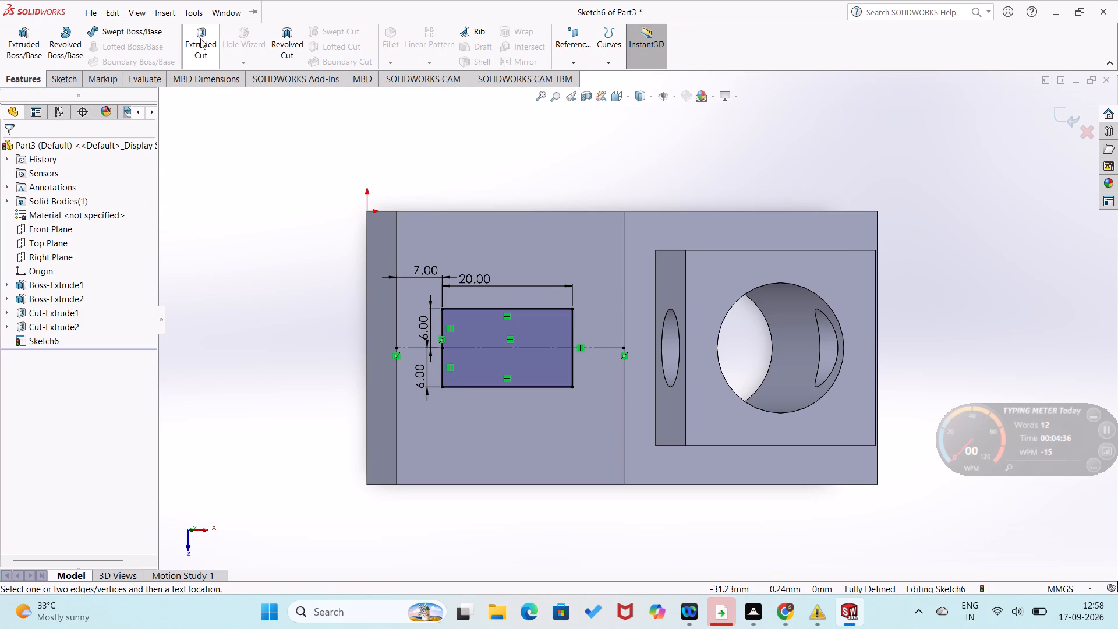
pyautogui.click(208, 42)
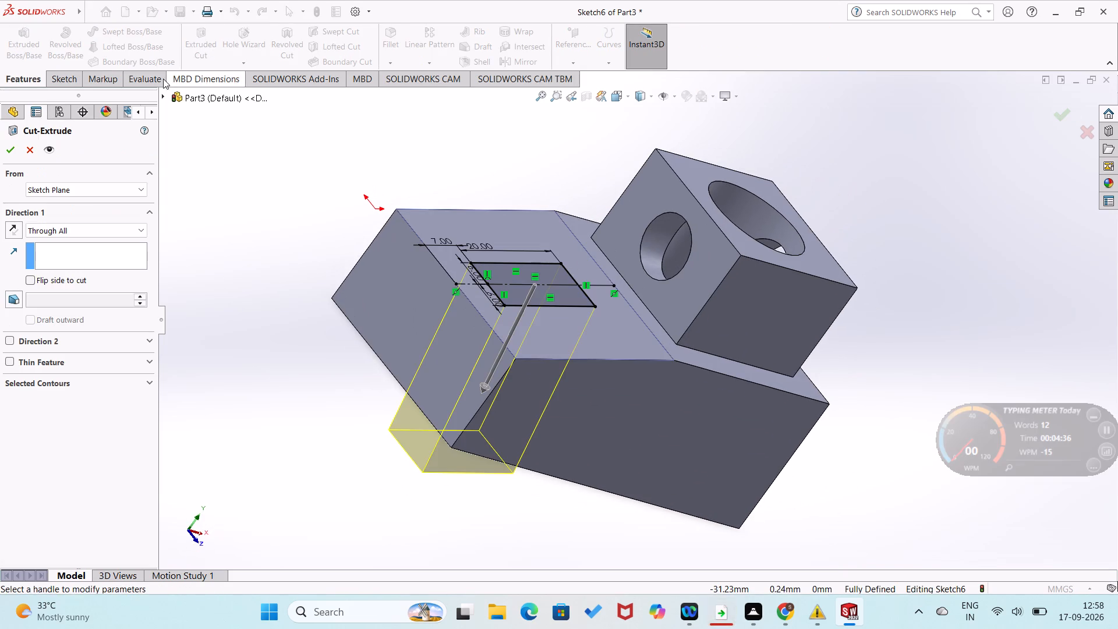
pyautogui.click(11, 153)
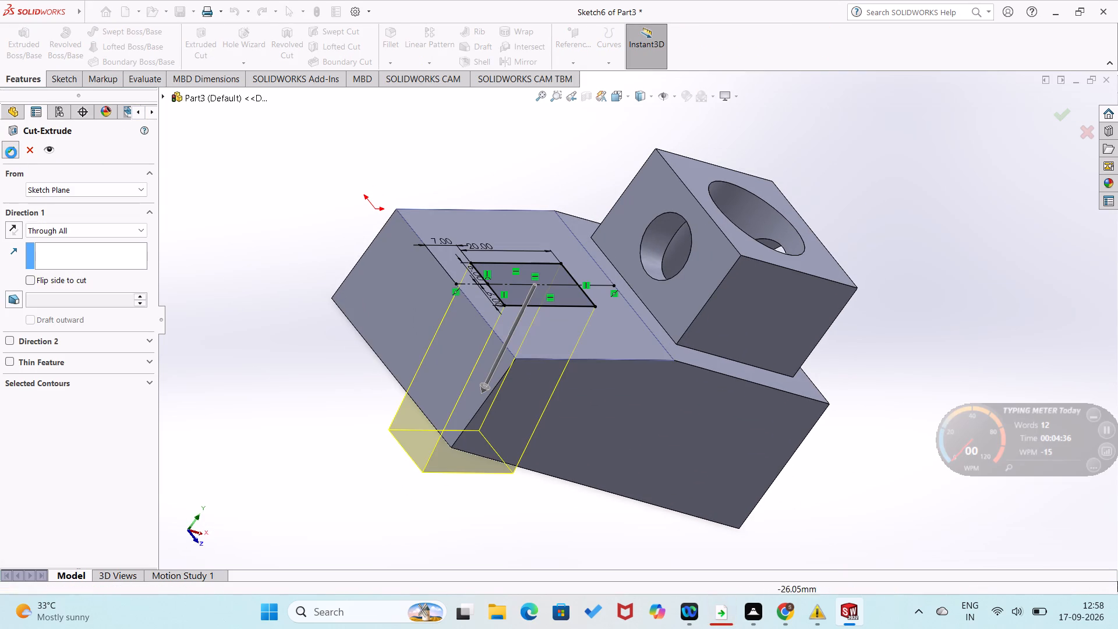
pyautogui.click(239, 207)
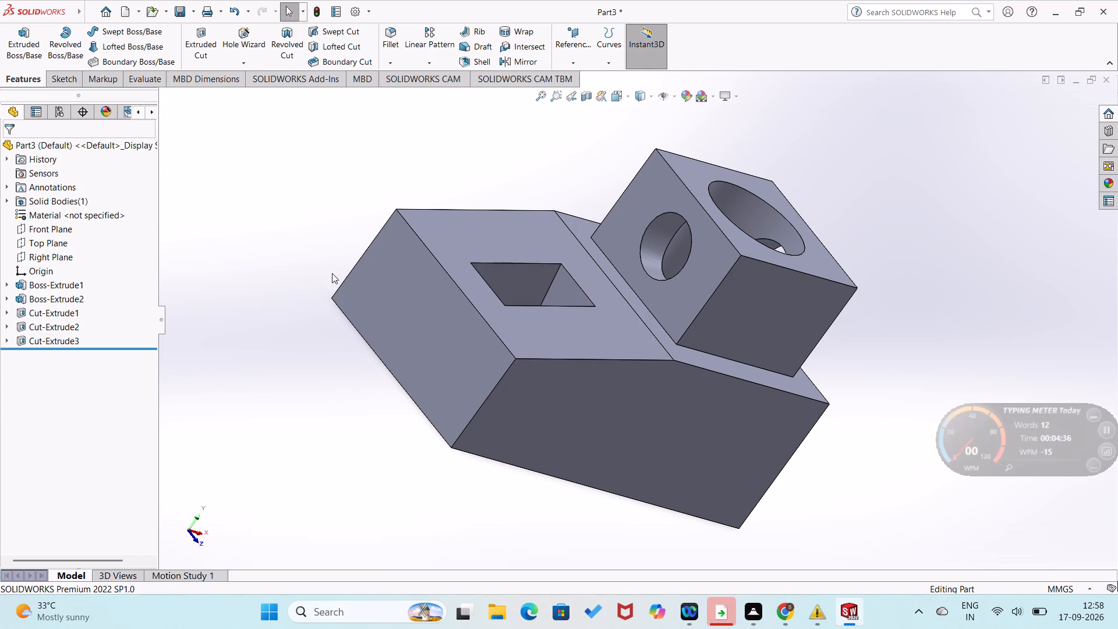
# Open a new sketch on the block's vertical end face below the slope.
pyautogui.rightClick(375, 287)
pyautogui.click(398, 275)
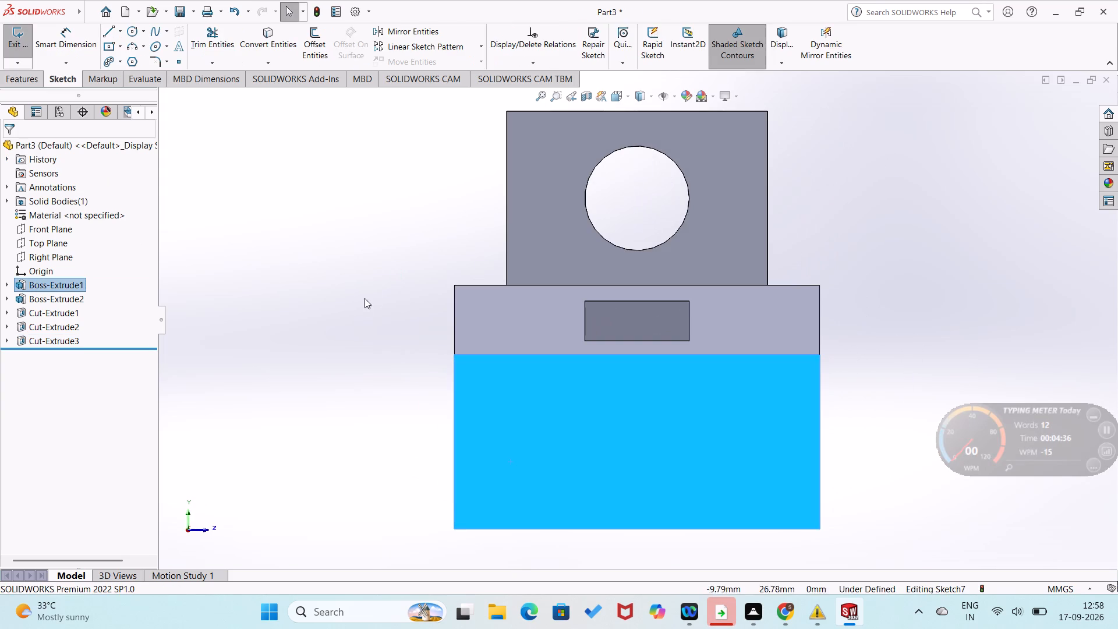
pyautogui.click(357, 302)
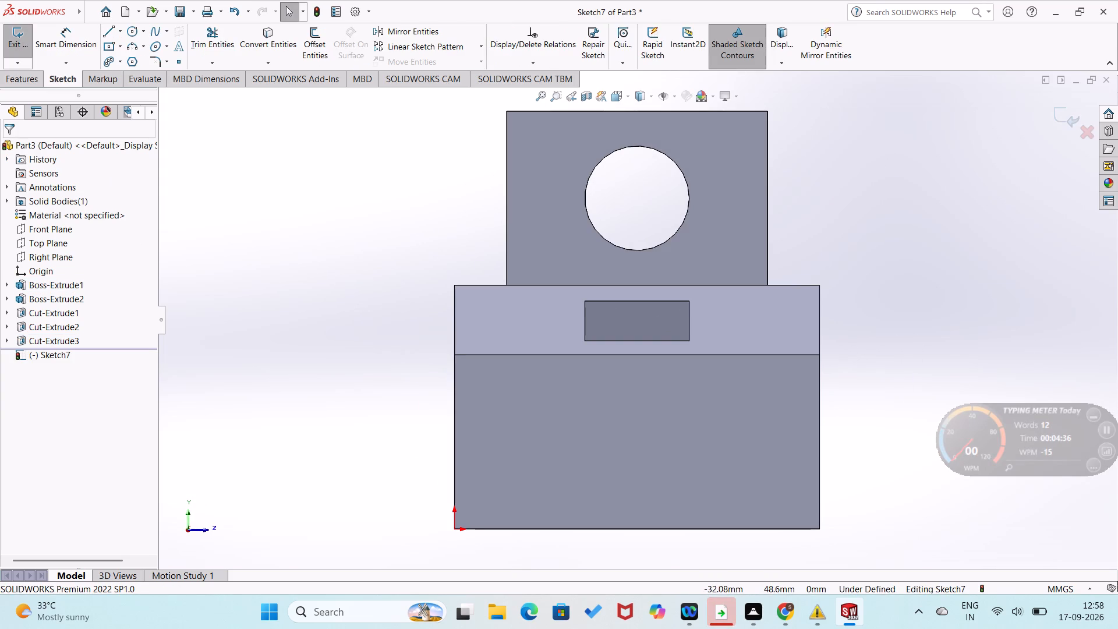
# Draw a vertical construction line between the midpoints of the end face's top and bottom edges.
pyautogui.click(116, 38)
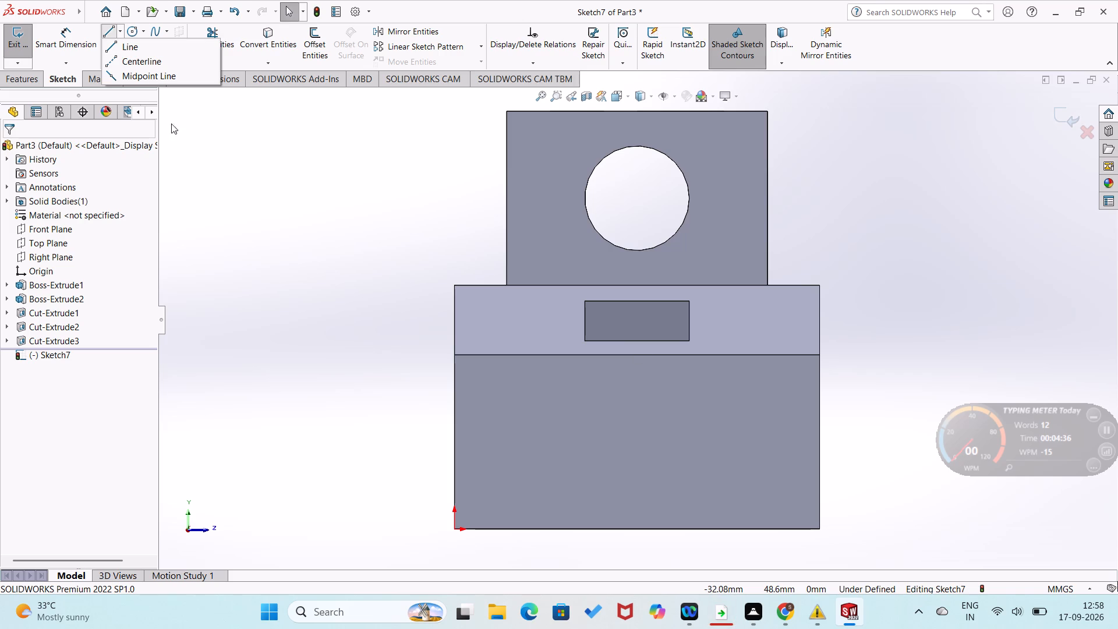
pyautogui.click(126, 48)
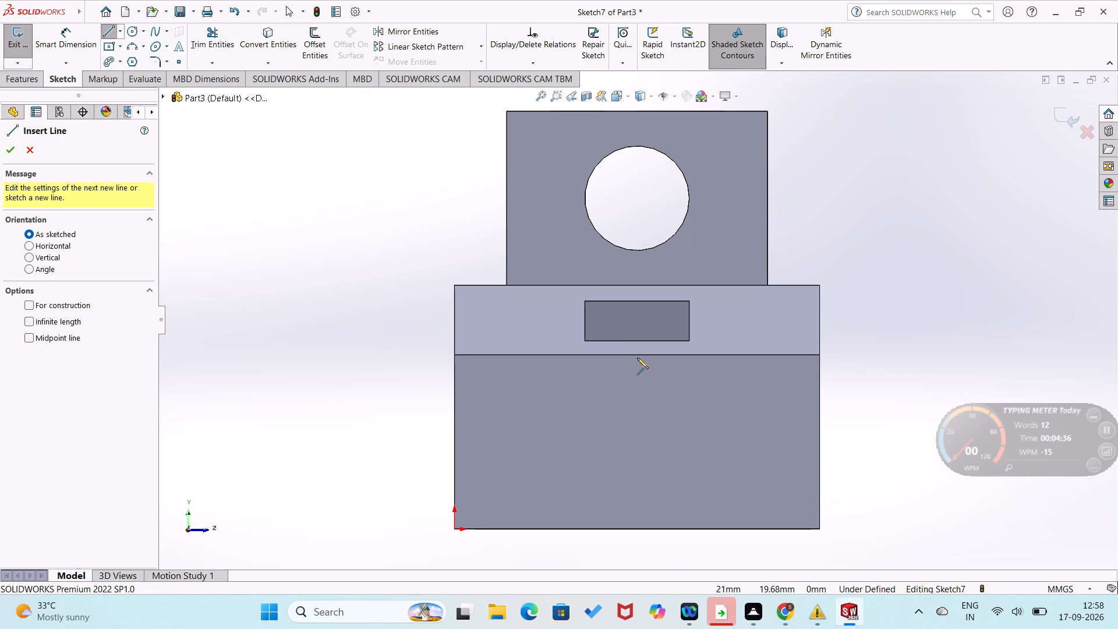
pyautogui.click(636, 355)
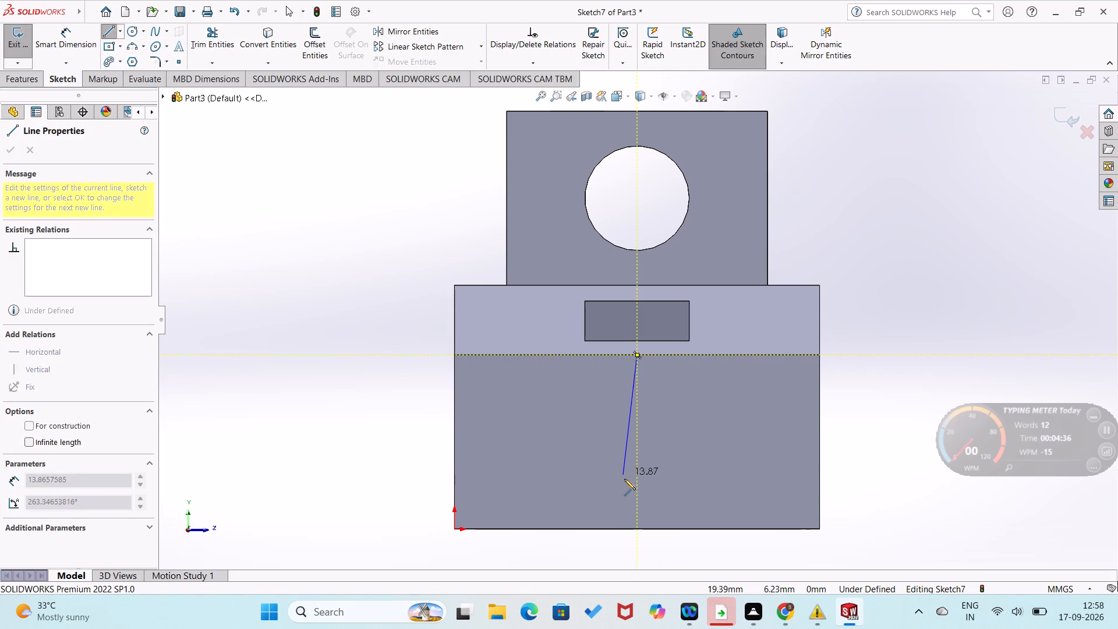
pyautogui.click(638, 531)
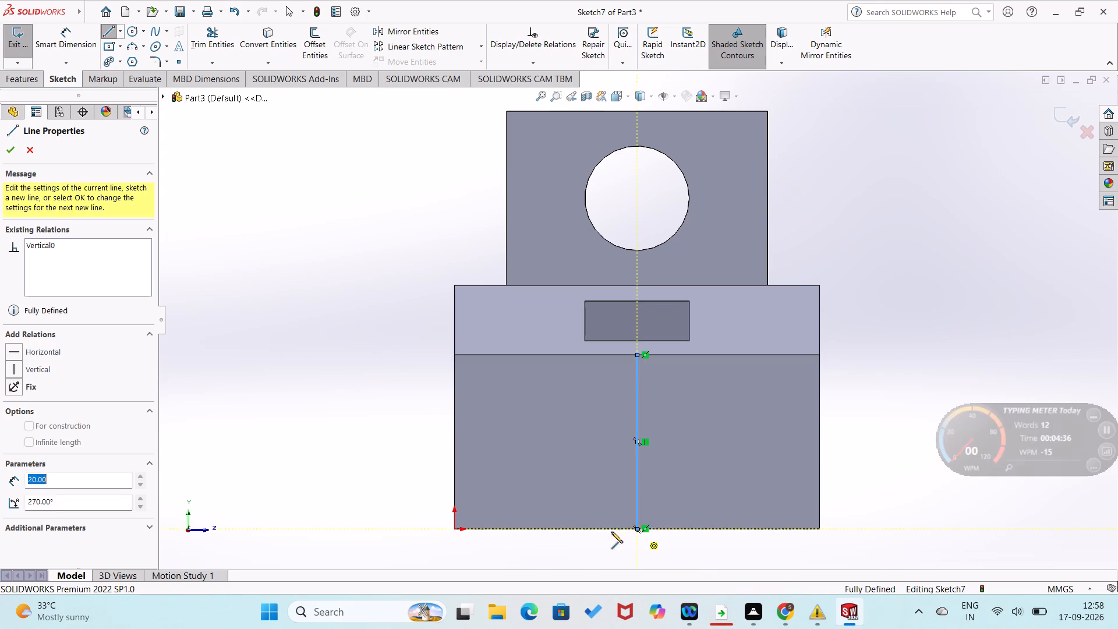
pyautogui.rightClick(599, 533)
pyautogui.click(628, 450)
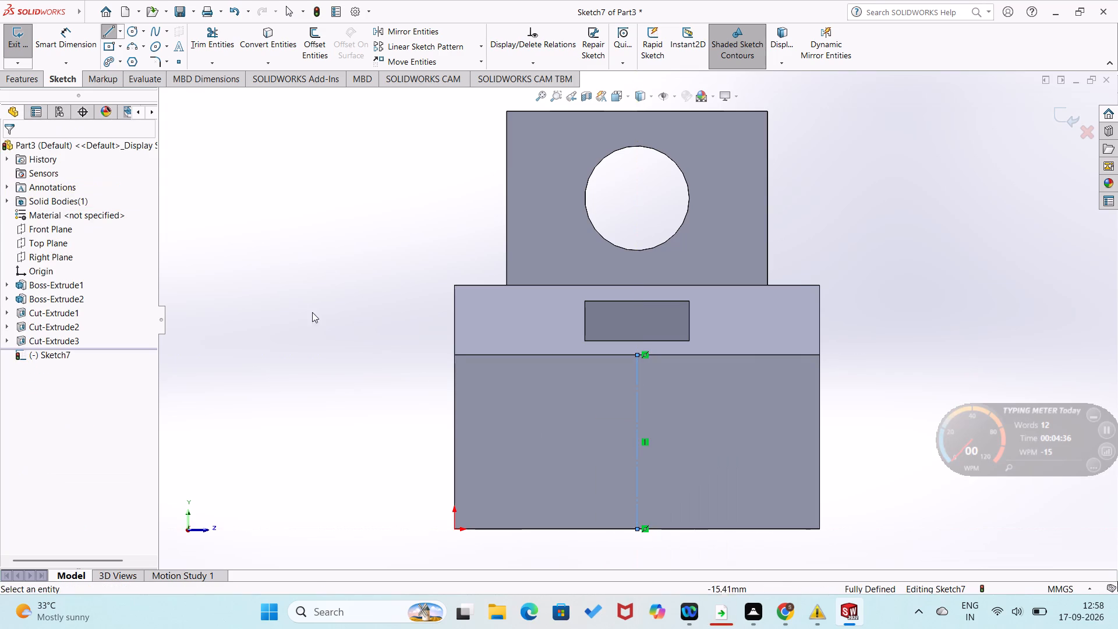
# Sketch a circle about 19.8 mm in diameter centred on the midpoint of the end face's bottom edge.
pyautogui.click(133, 34)
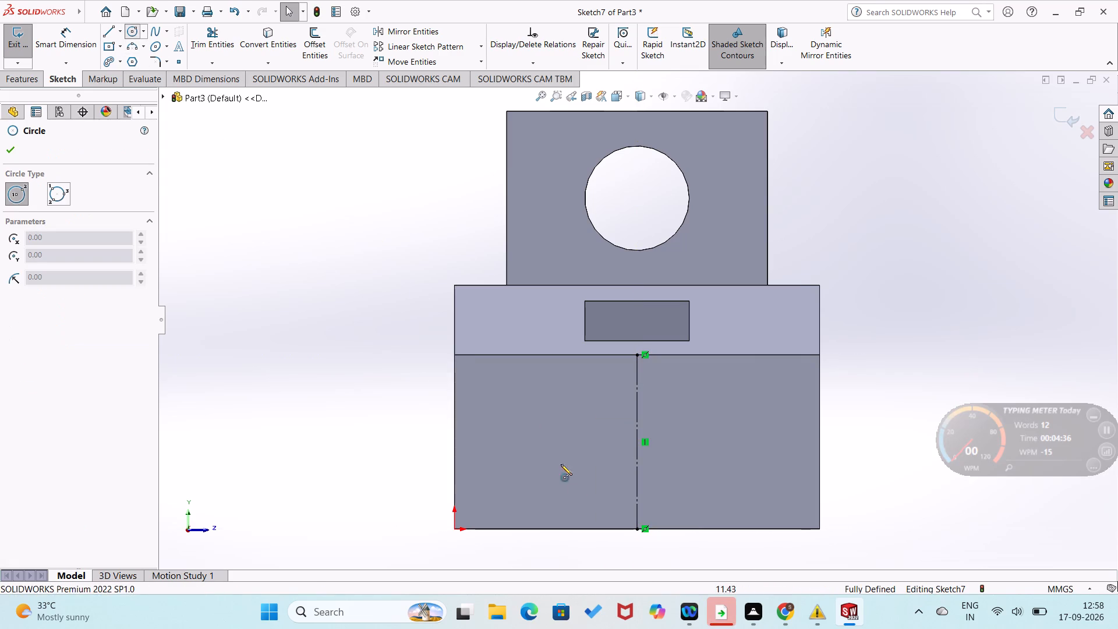
pyautogui.click(639, 530)
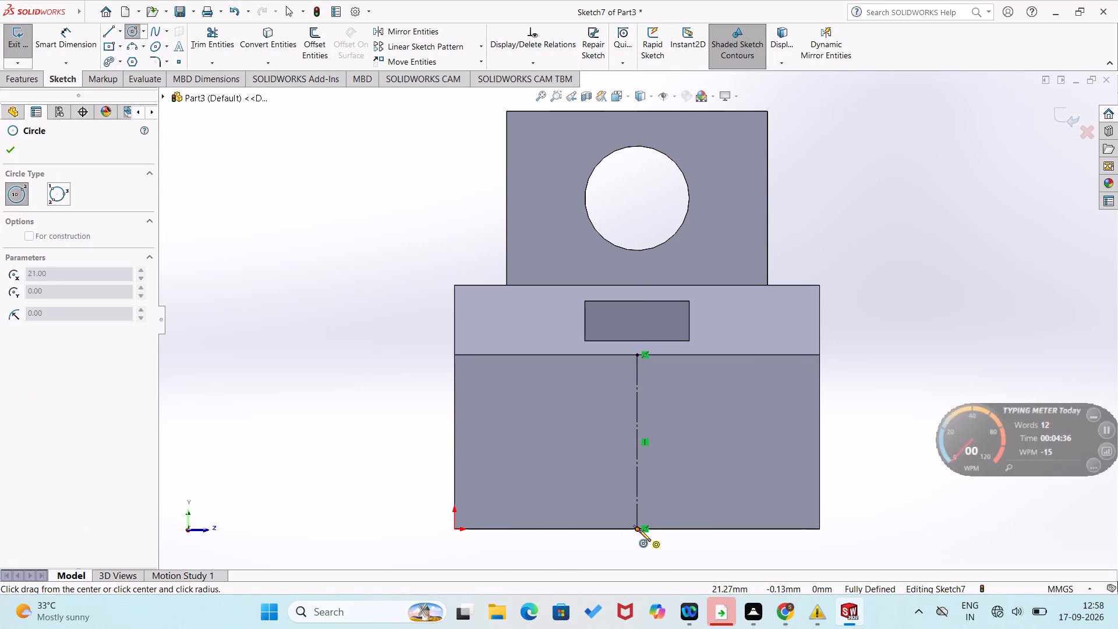
pyautogui.click(698, 585)
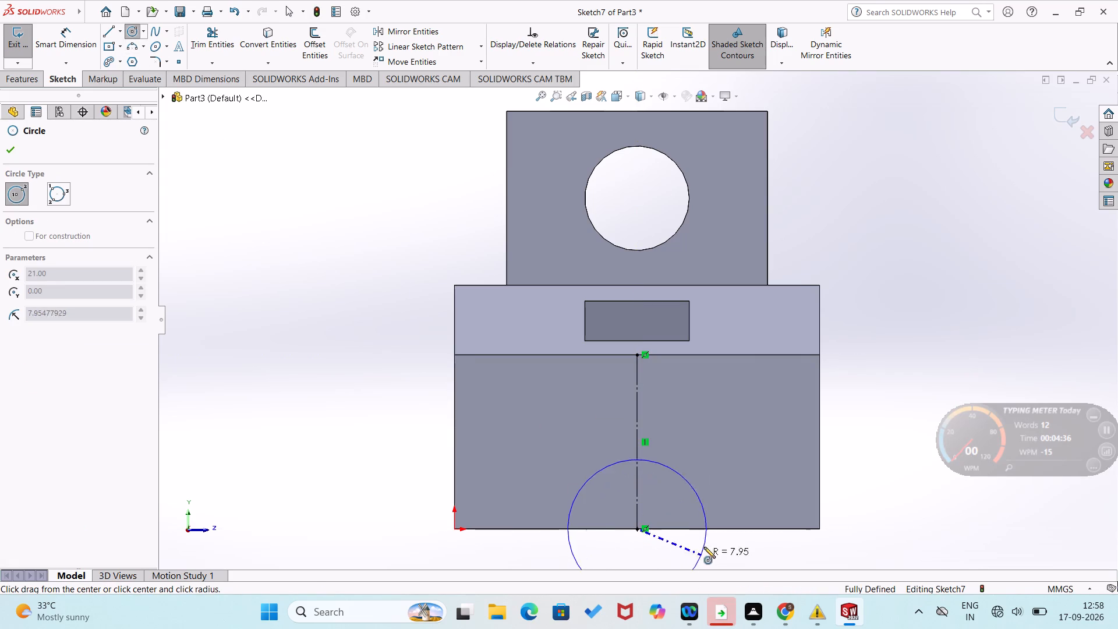
pyautogui.click(722, 543)
# Dimension the circle's diameter to 30 mm.
pyautogui.moveTo(716, 514); pyautogui.dragTo(731, 408, button='right')
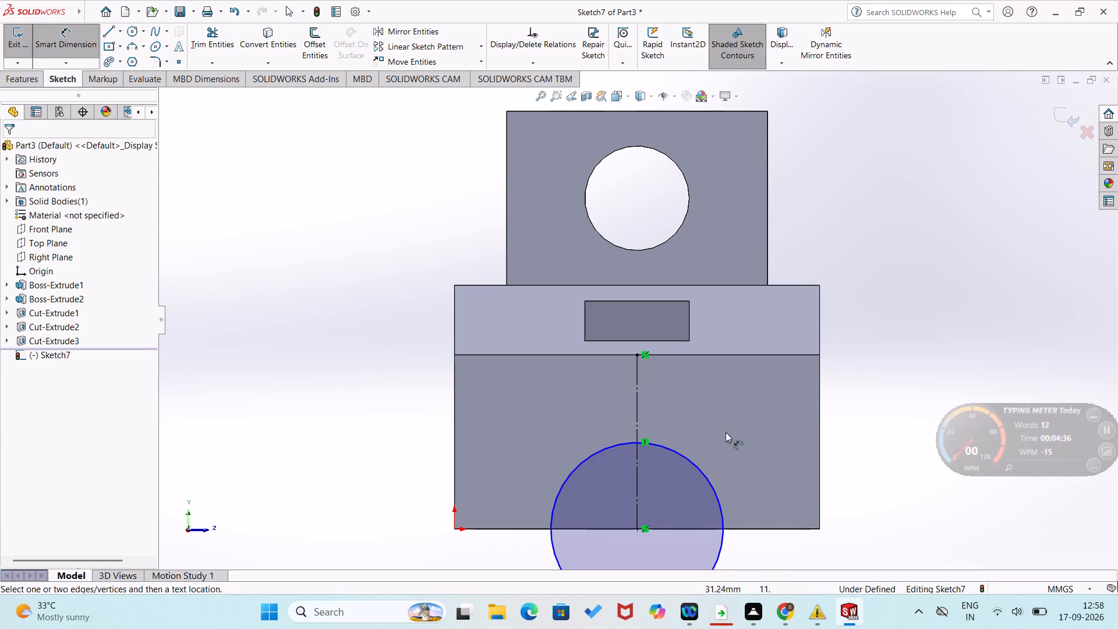
pyautogui.click(707, 480)
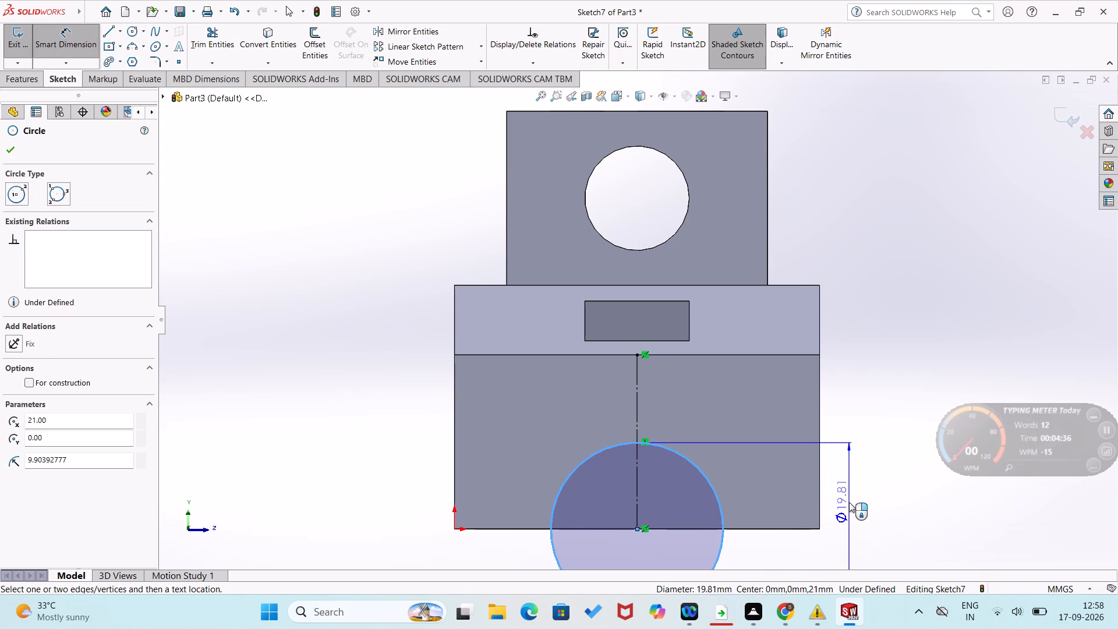
pyautogui.click(849, 502)
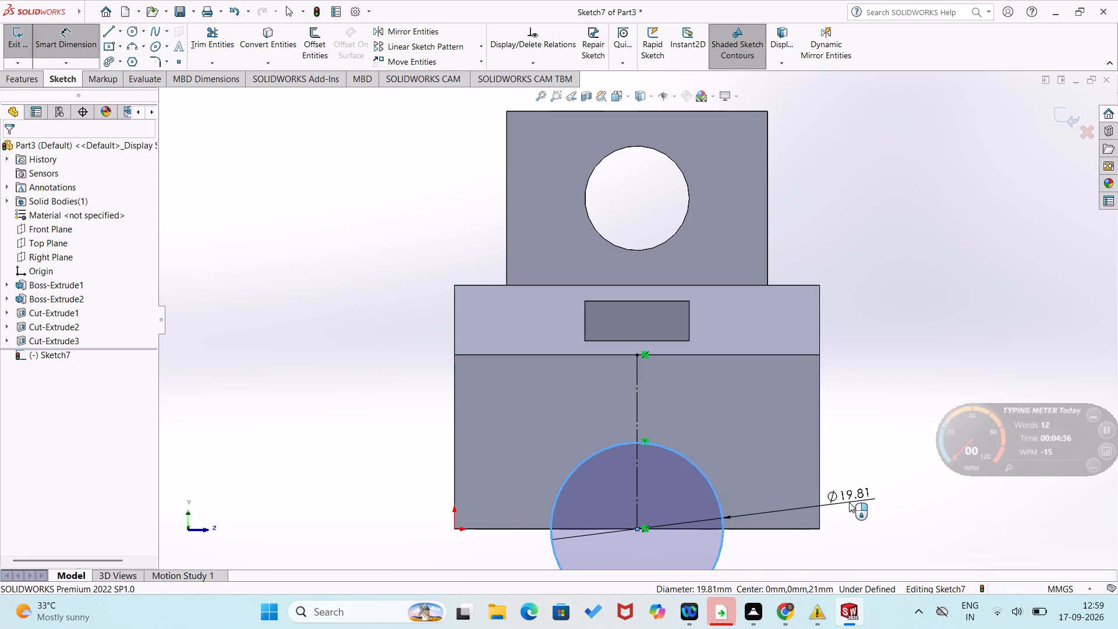
pyautogui.write('30')
pyautogui.press('Return')
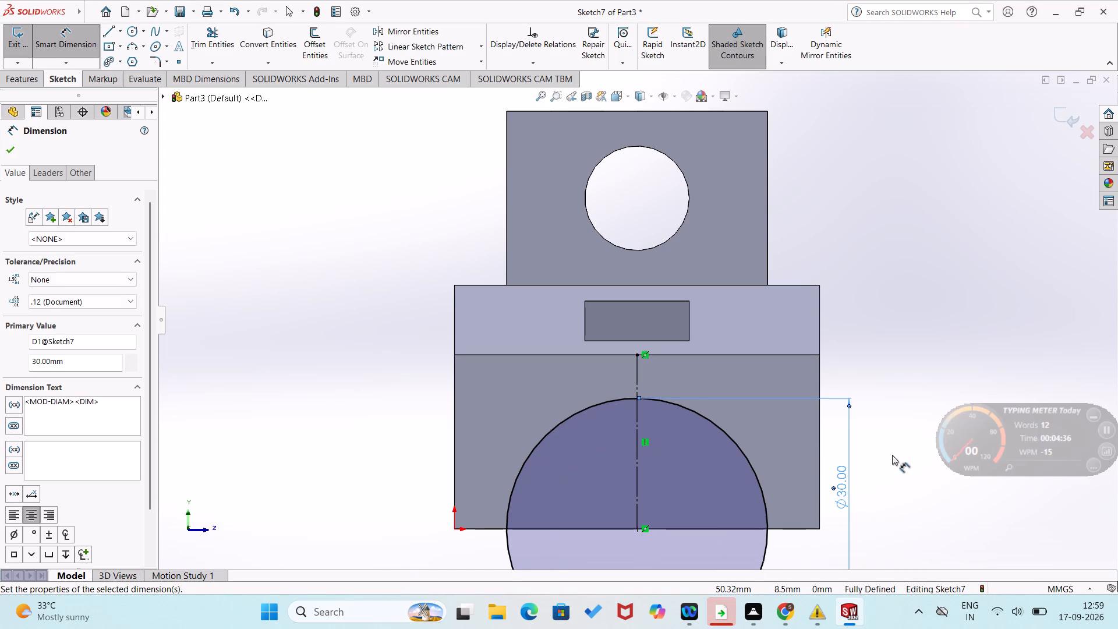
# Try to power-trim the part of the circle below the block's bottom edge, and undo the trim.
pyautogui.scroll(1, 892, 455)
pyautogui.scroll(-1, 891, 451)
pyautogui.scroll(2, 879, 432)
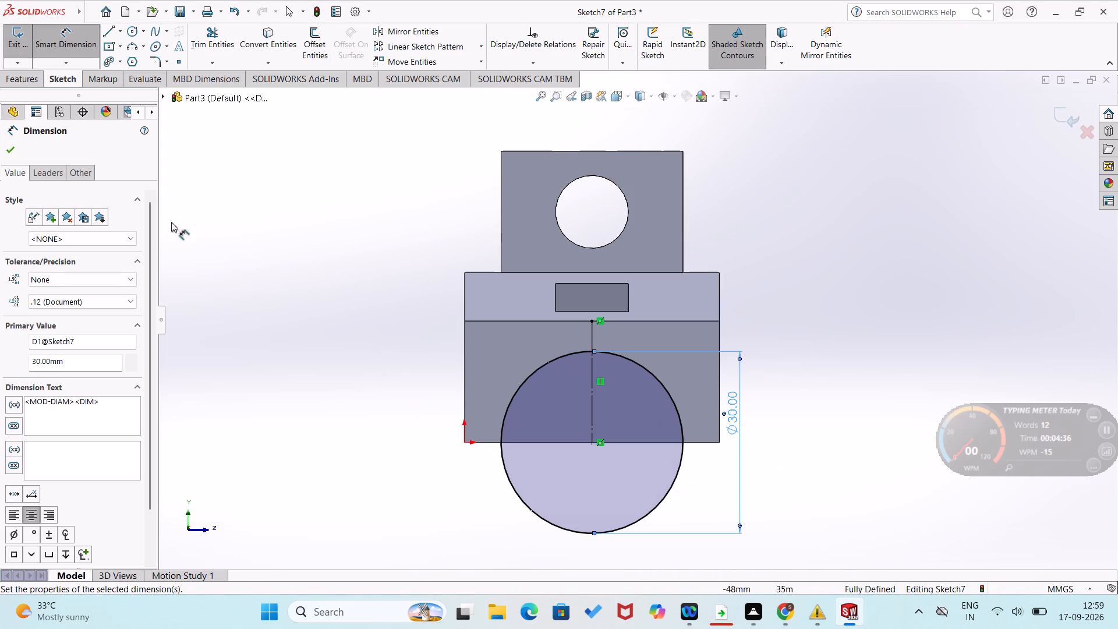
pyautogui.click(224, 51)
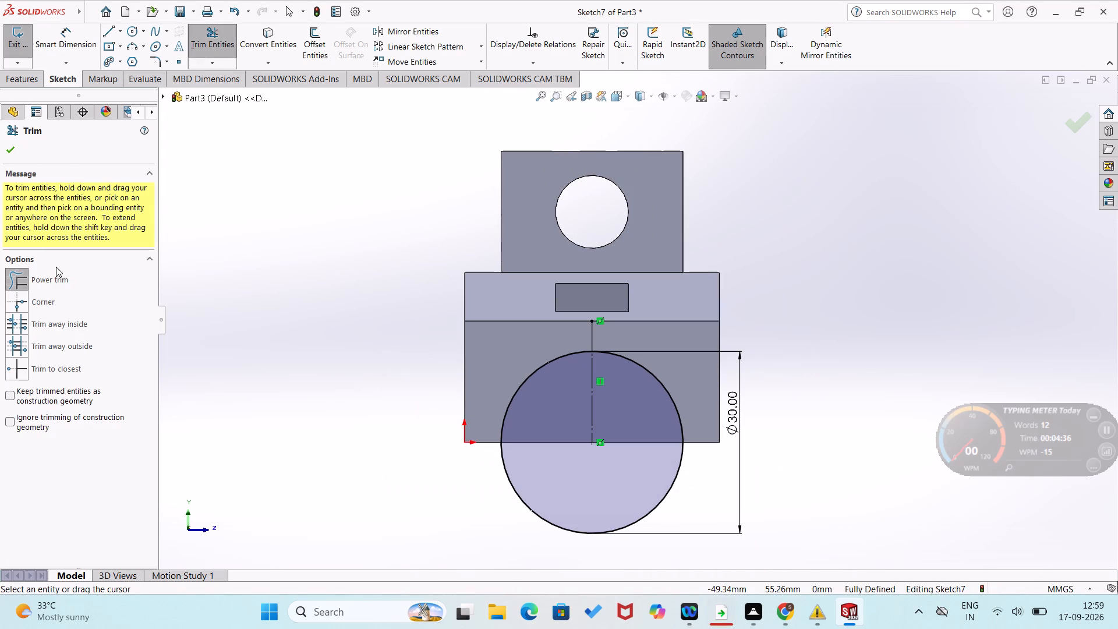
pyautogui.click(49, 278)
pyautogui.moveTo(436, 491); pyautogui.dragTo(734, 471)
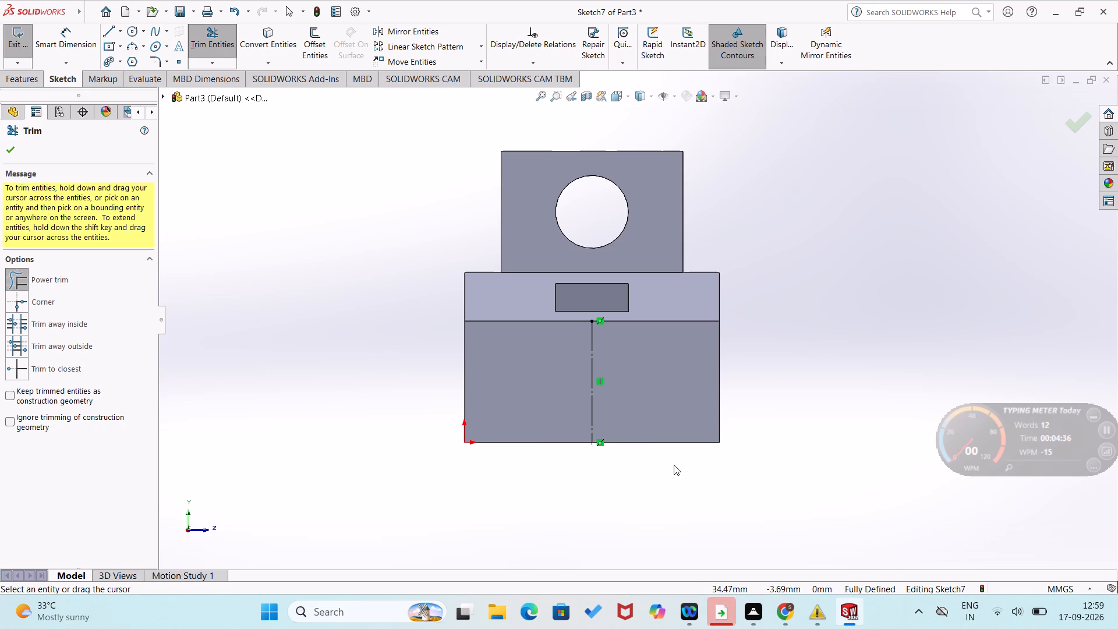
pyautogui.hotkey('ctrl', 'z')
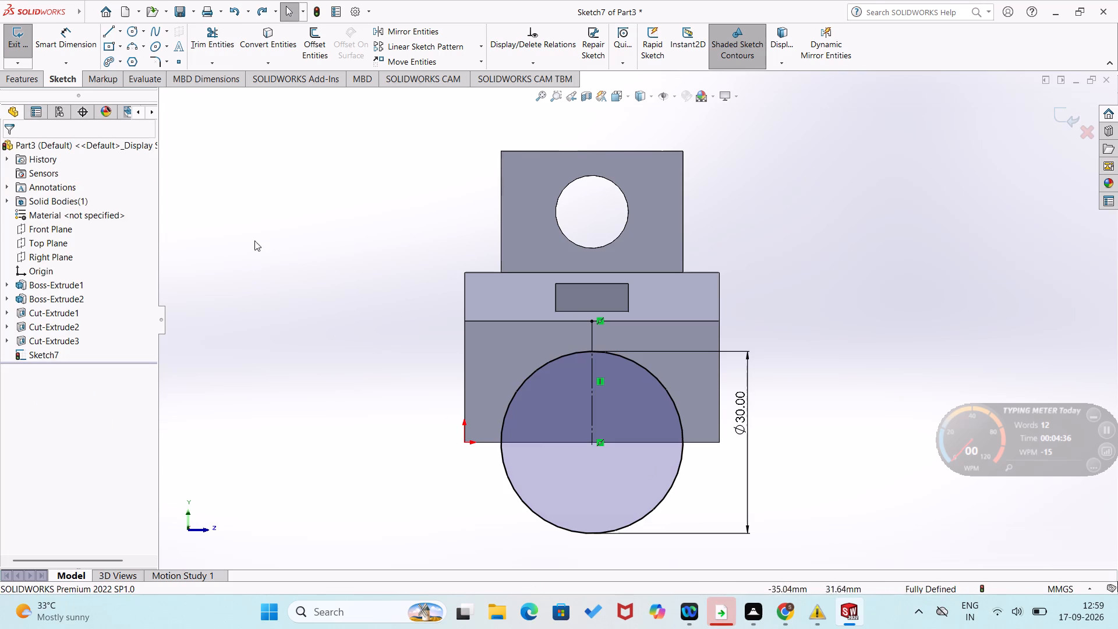
# Draw a horizontal construction line across the circle's full diameter along the block's bottom edge.
pyautogui.click(111, 29)
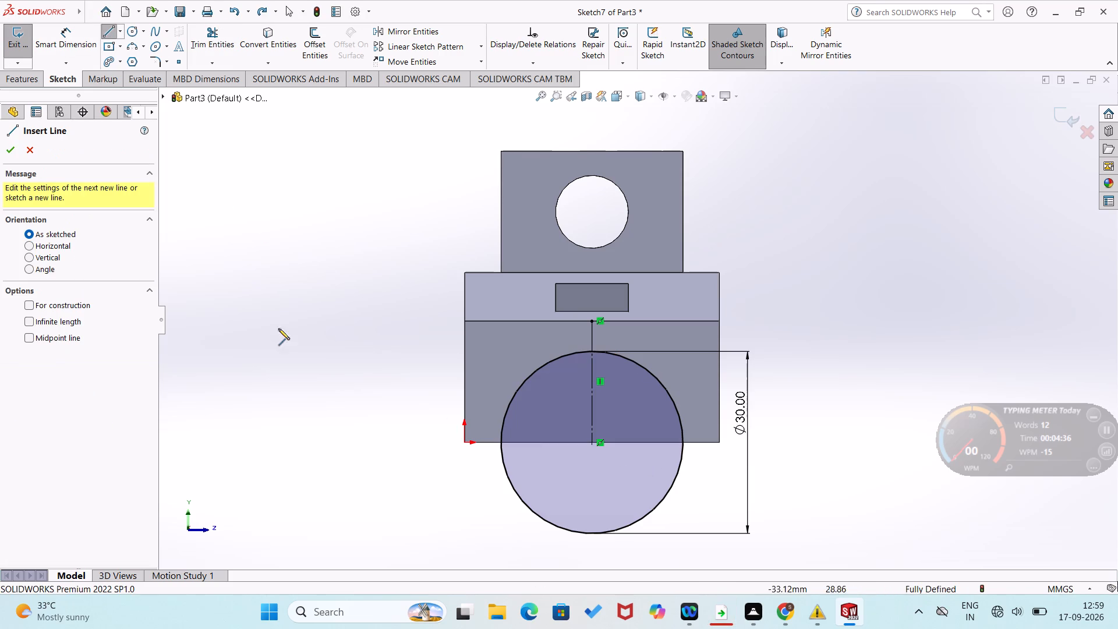
pyautogui.click(501, 442)
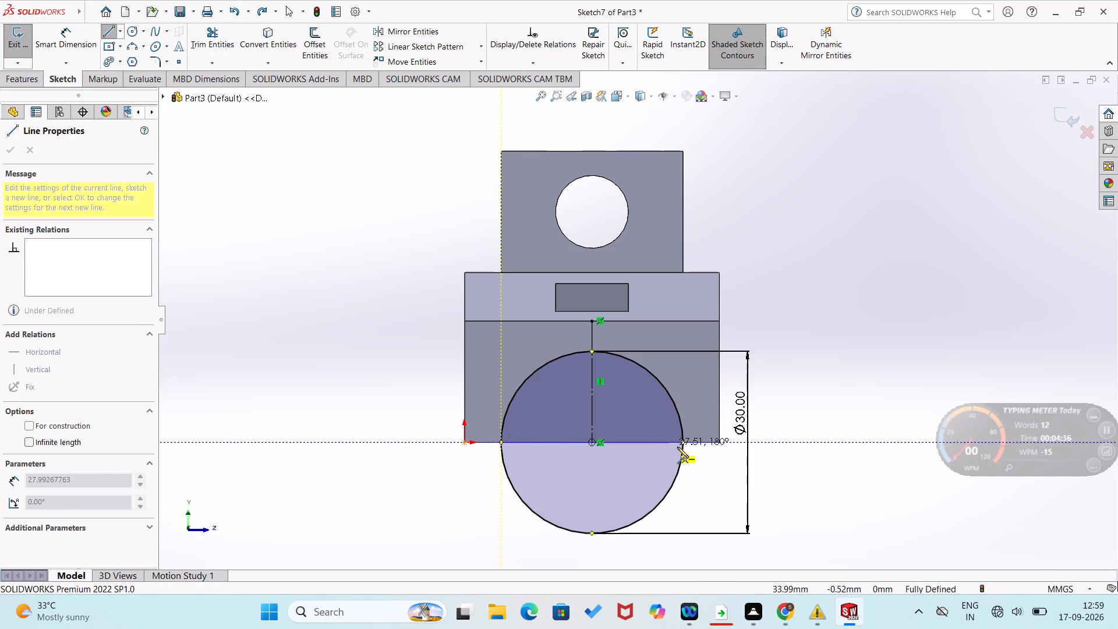
pyautogui.click(683, 443)
pyautogui.rightClick(682, 443)
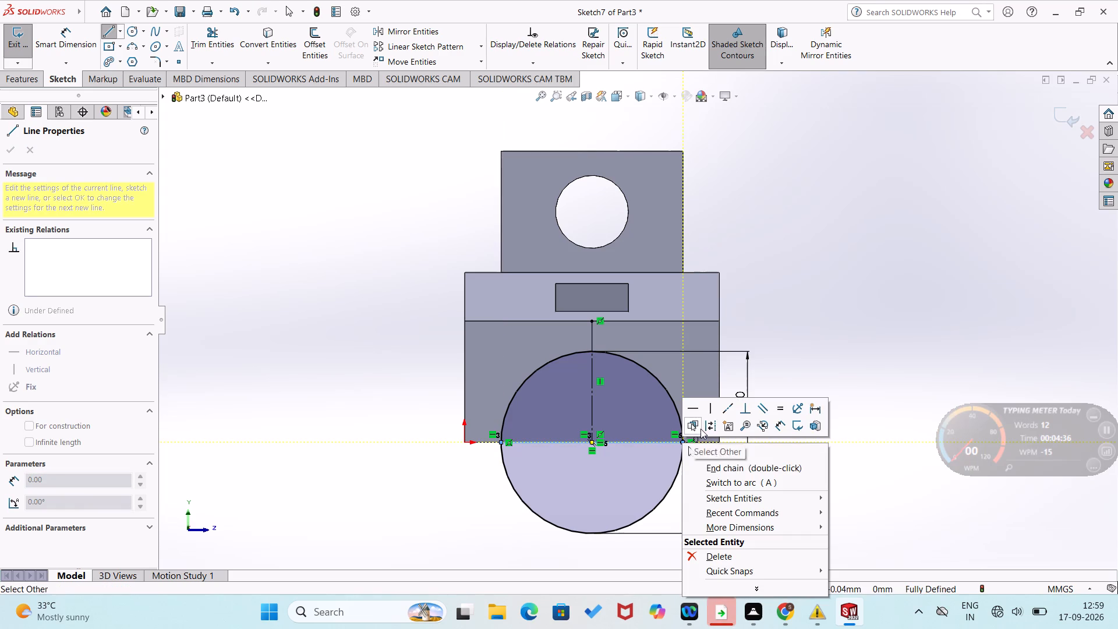
pyautogui.click(709, 425)
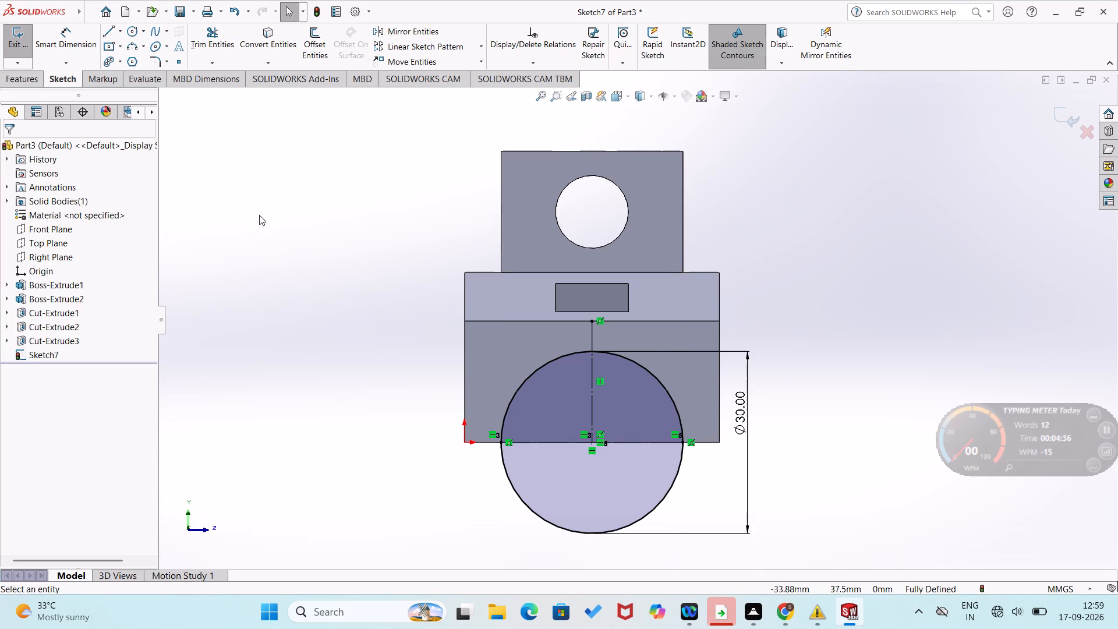
pyautogui.click(259, 215)
# Power-trim the circle's lower half, leaving a semicircular arc above the block's bottom edge.
pyautogui.click(206, 47)
pyautogui.click(76, 285)
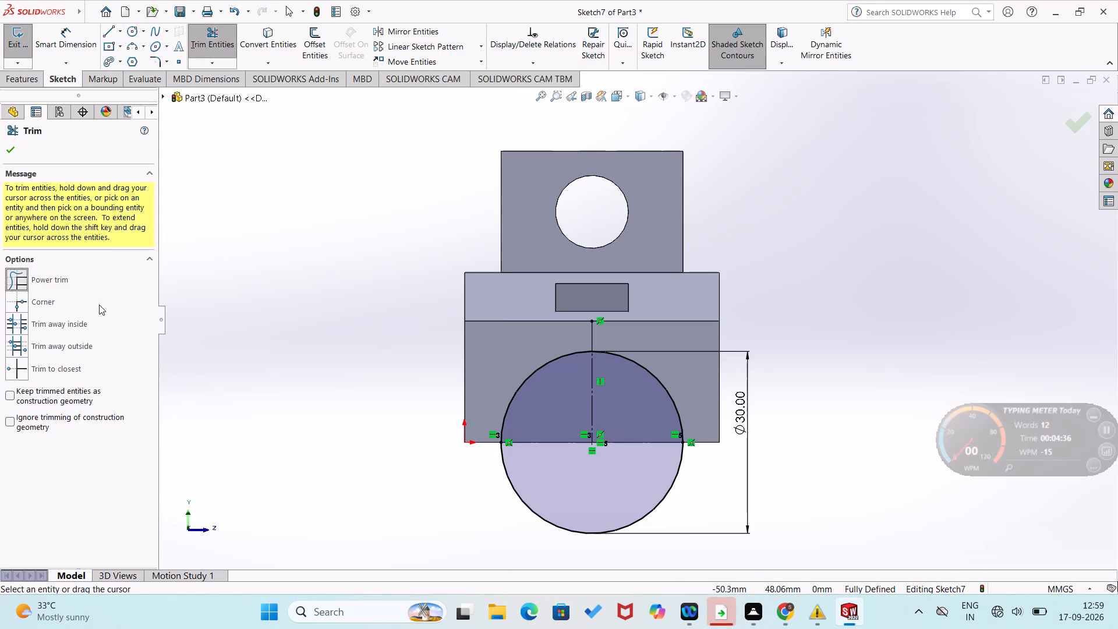
pyautogui.moveTo(451, 510); pyautogui.dragTo(709, 514)
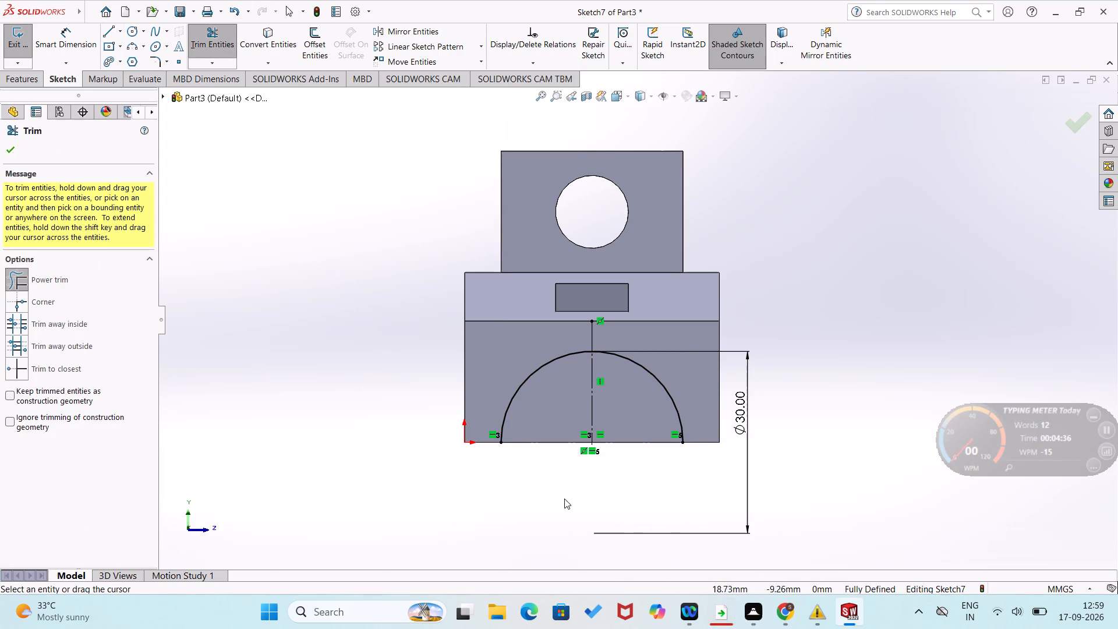
# Cut-extrude the semicircle with Through All in both directions, reversing the first direction.
pyautogui.click(35, 77)
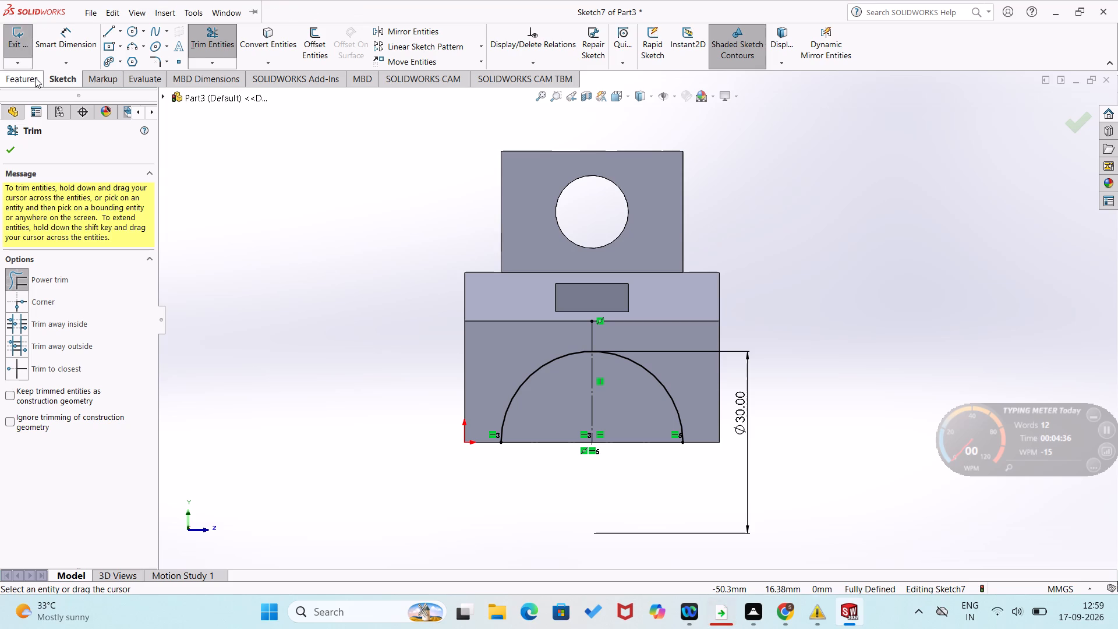
pyautogui.click(204, 54)
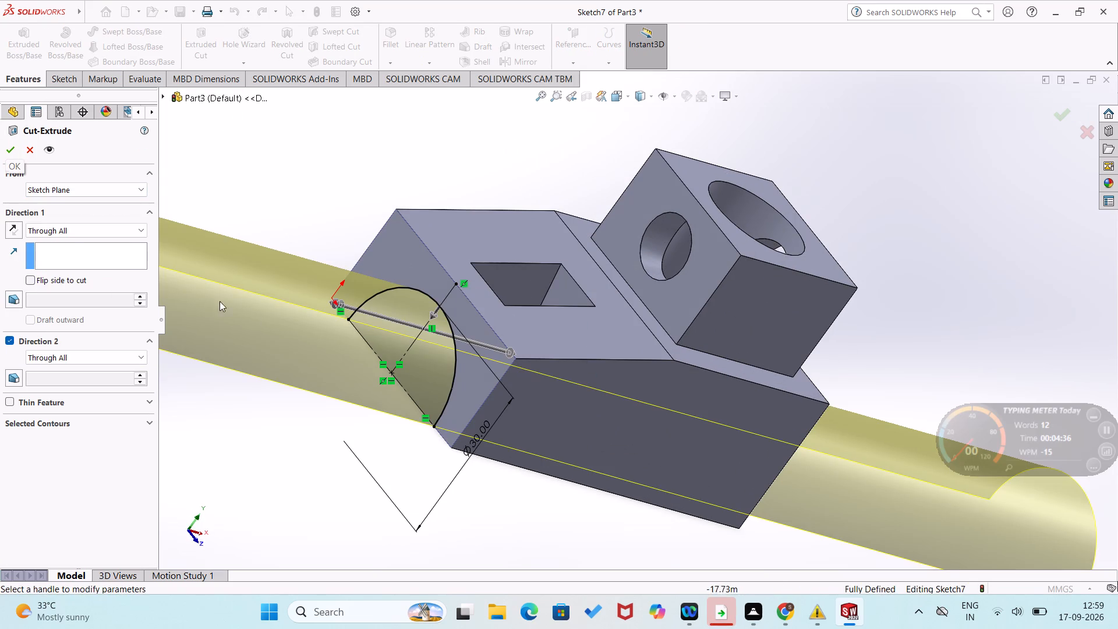
pyautogui.click(13, 228)
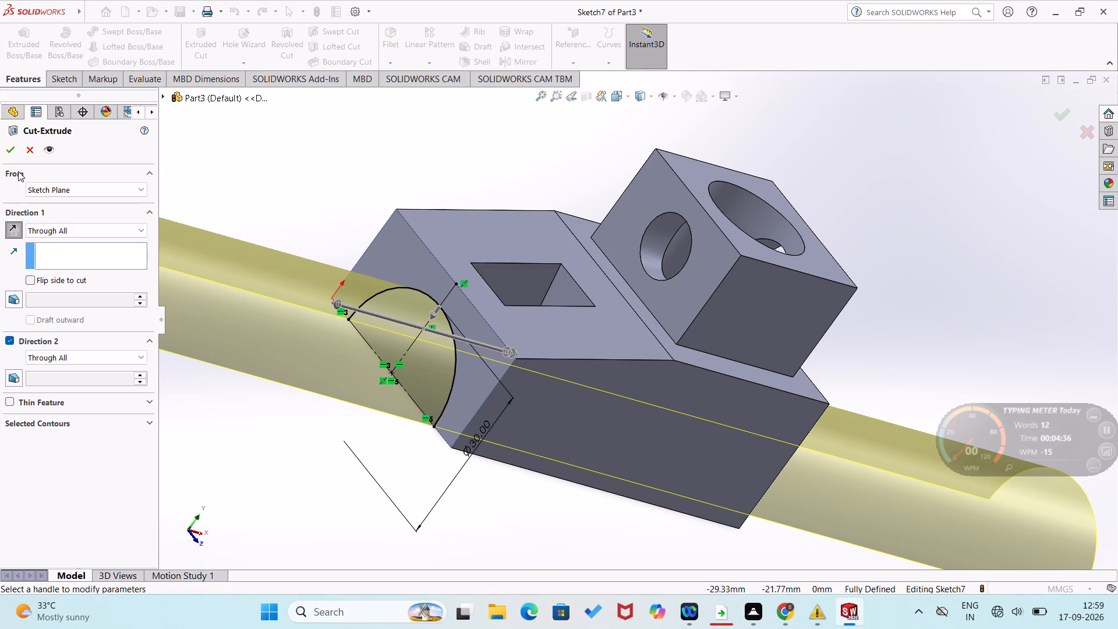
pyautogui.click(17, 146)
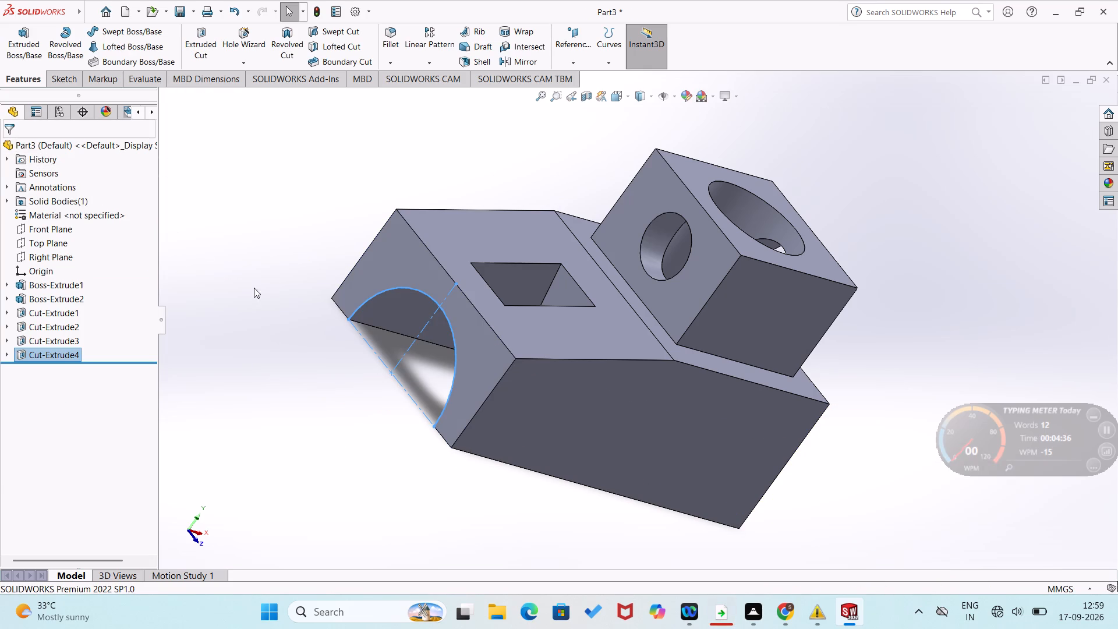
pyautogui.click(364, 363)
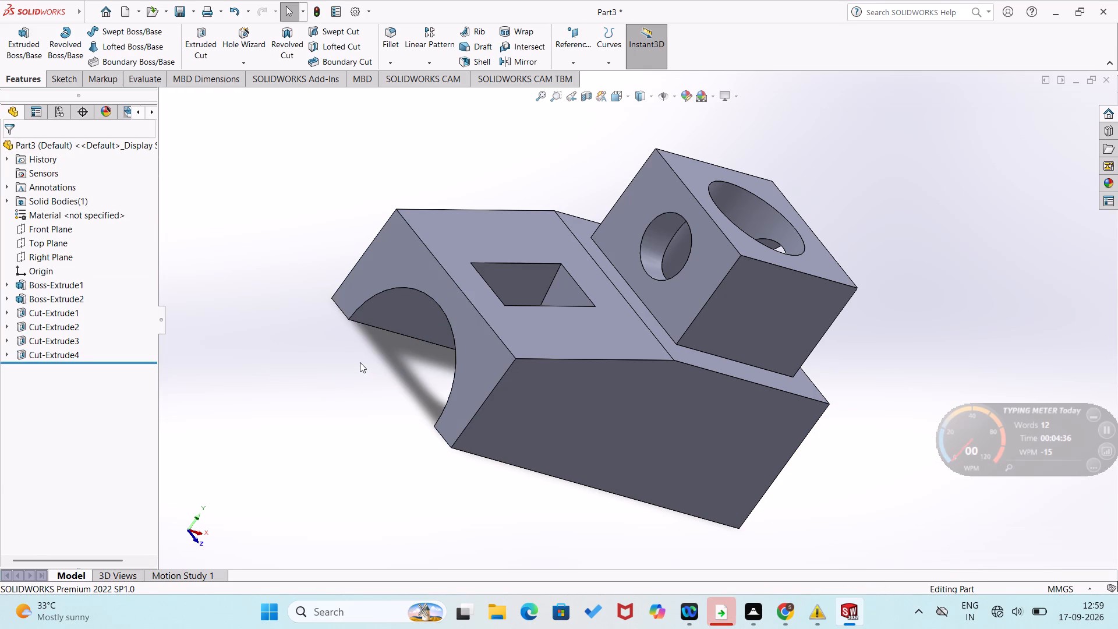
# Save the finished part in the Documents folder as a SOLIDWORKS part named thurs2222.
pyautogui.hotkey('ctrl', '7')
pyautogui.click(359, 362)
pyautogui.hotkey('ctrl', '8')
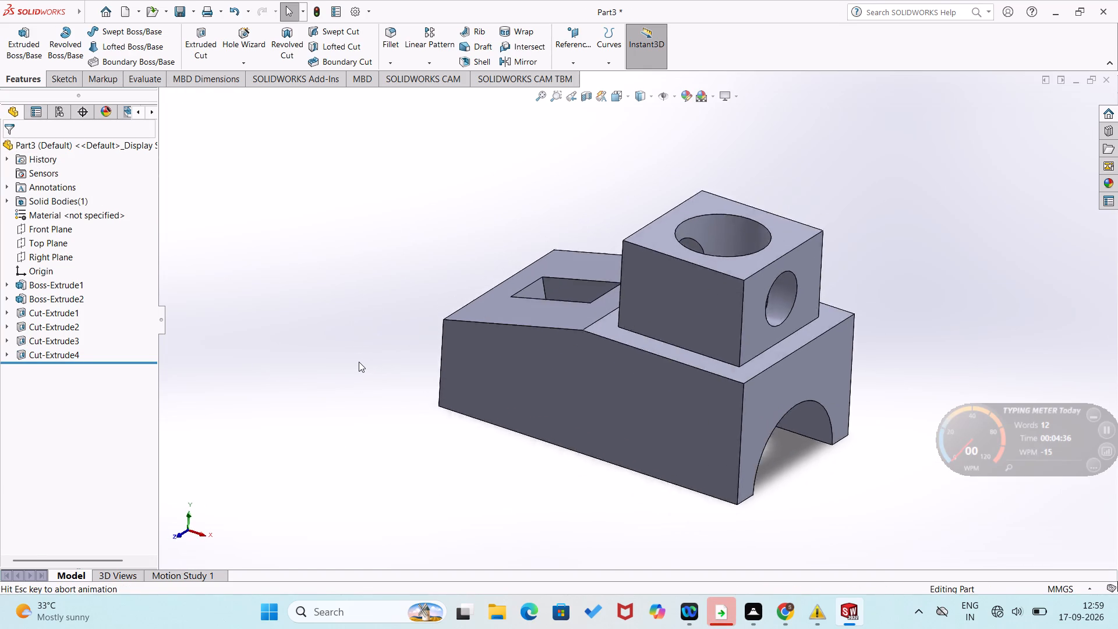
pyautogui.moveTo(434, 415); pyautogui.dragTo(485, 478, button='middle')
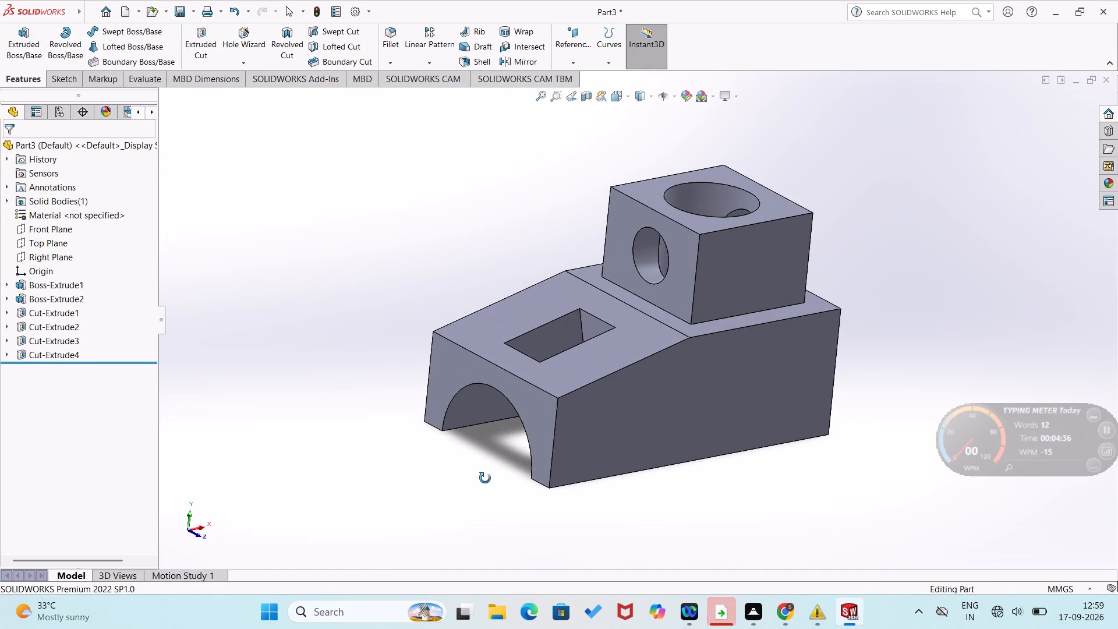
pyautogui.moveTo(485, 478); pyautogui.dragTo(494, 490, button='middle')
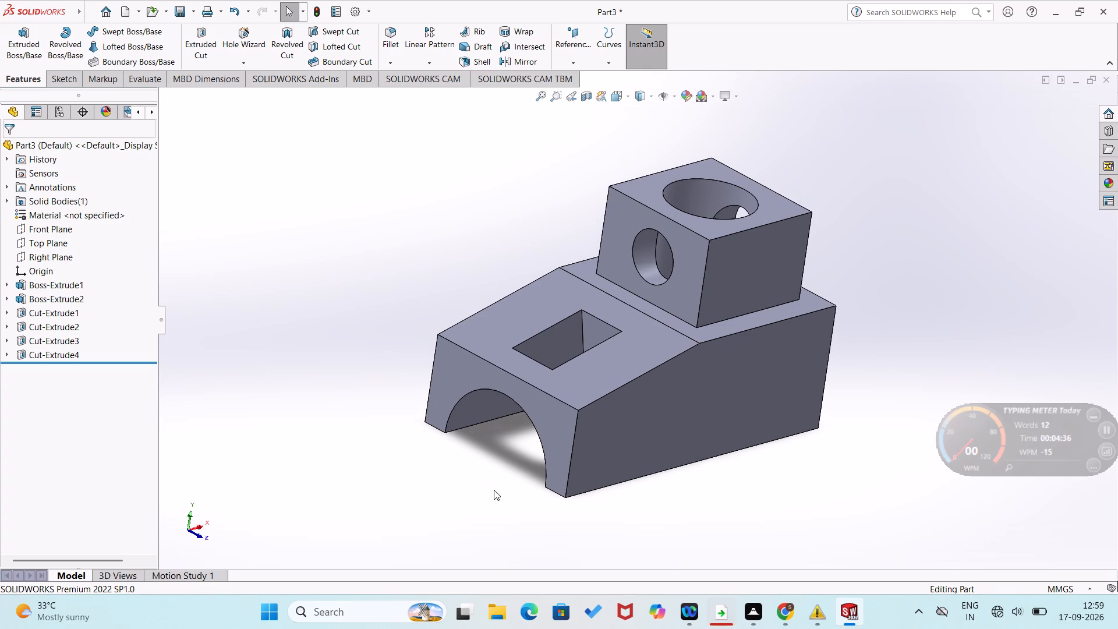
pyautogui.hotkey('ctrl', 's')
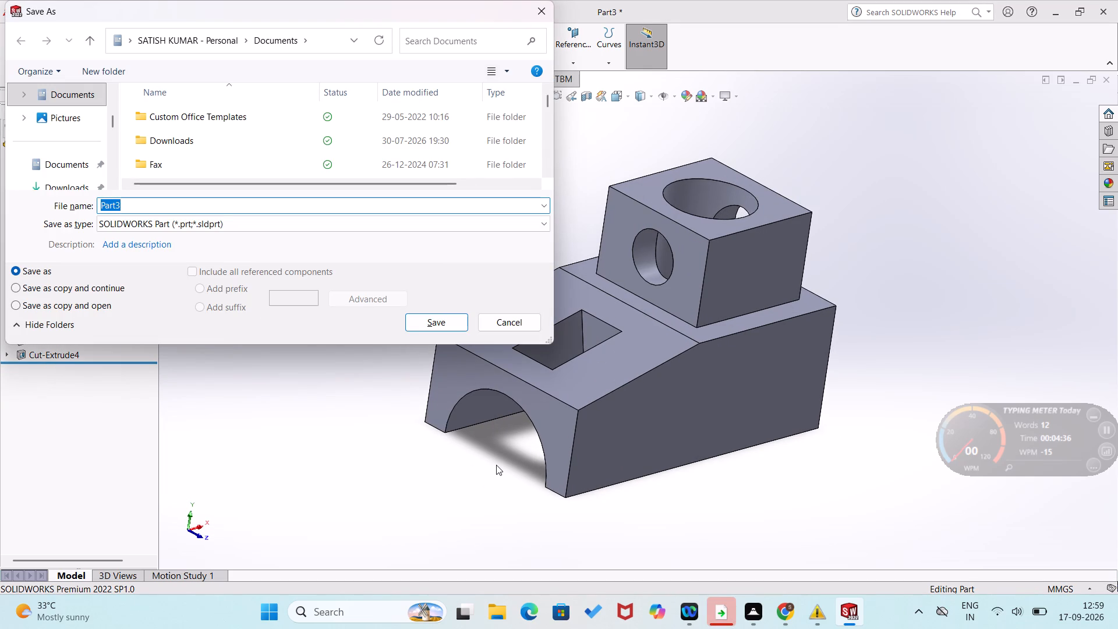
pyautogui.write('thur')
pyautogui.press('s')
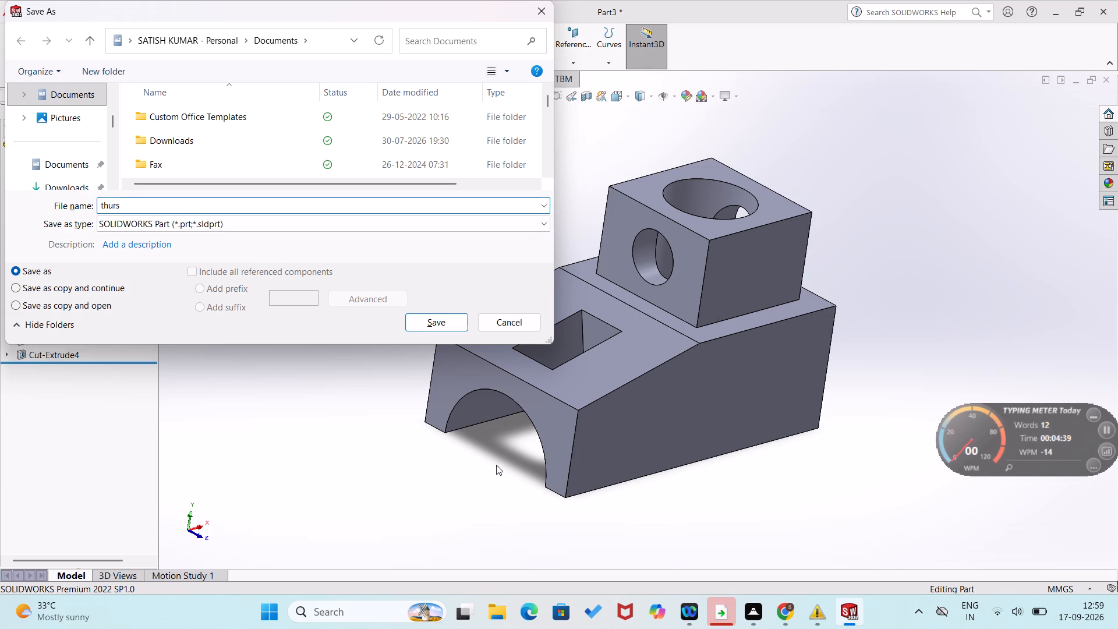
pyautogui.write('2222')
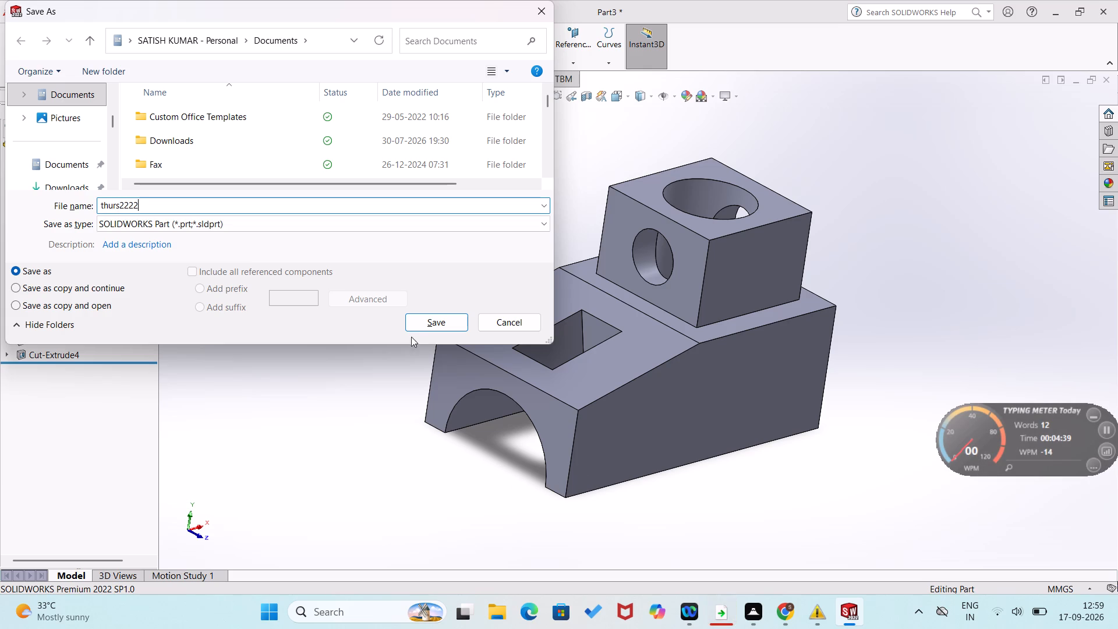
pyautogui.click(434, 319)
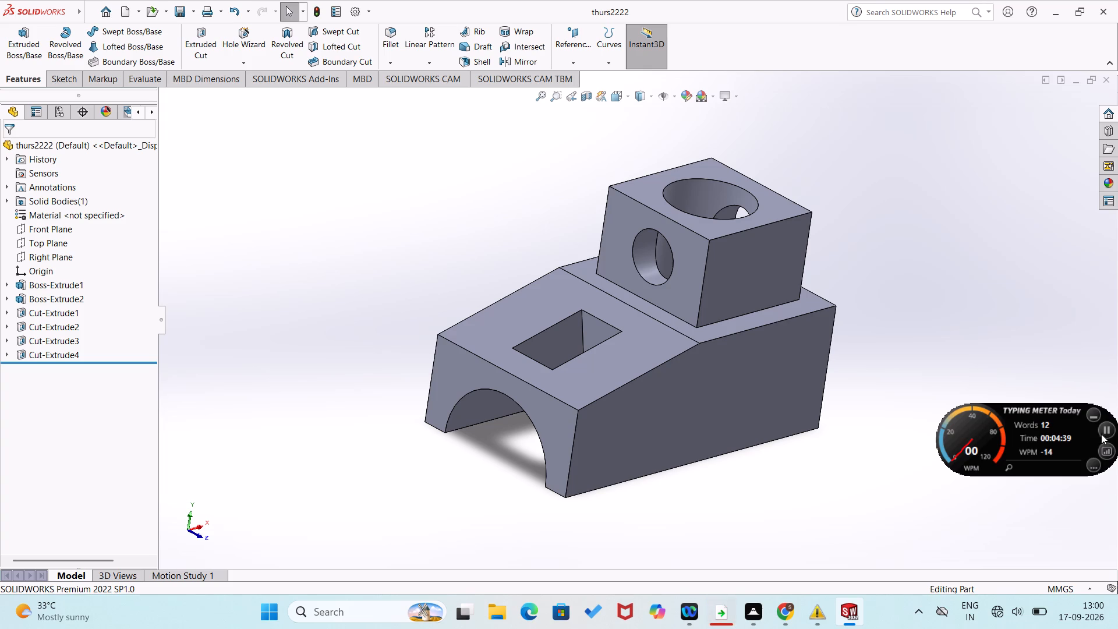
# Check the computer's Wi-Fi connection in the list of available networks and close the list.
pyautogui.click(998, 613)
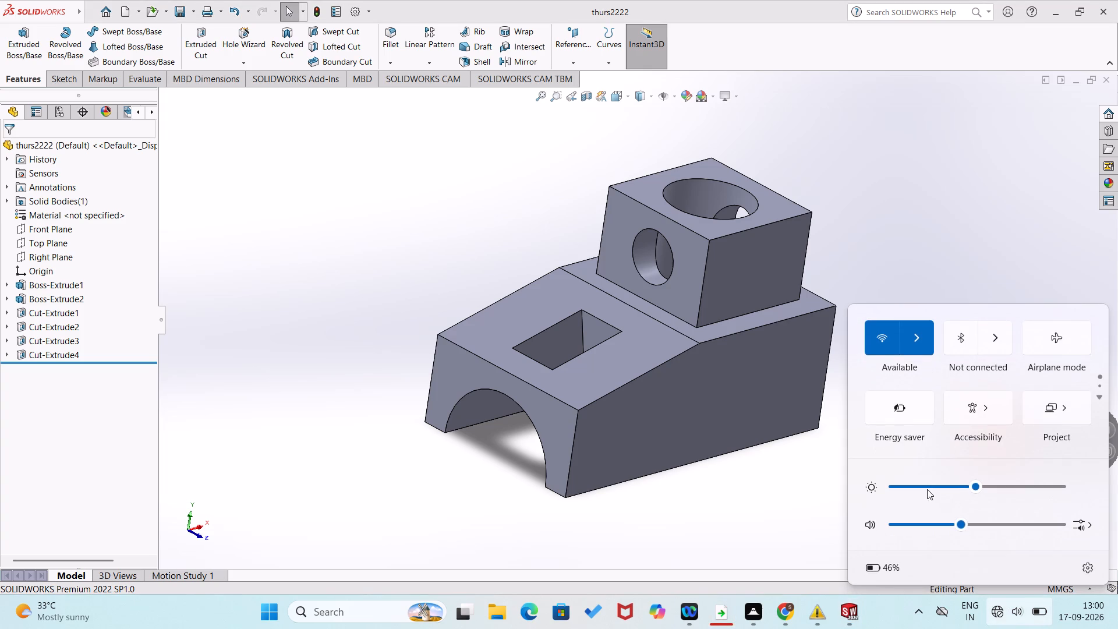
pyautogui.click(907, 334)
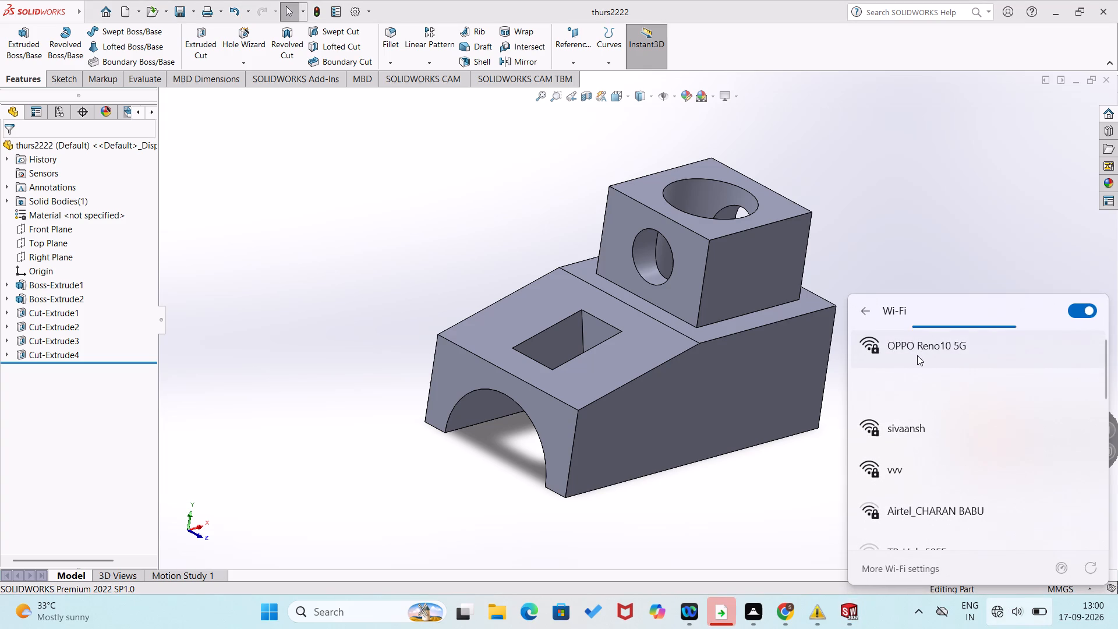
pyautogui.scroll(2, 903, 402)
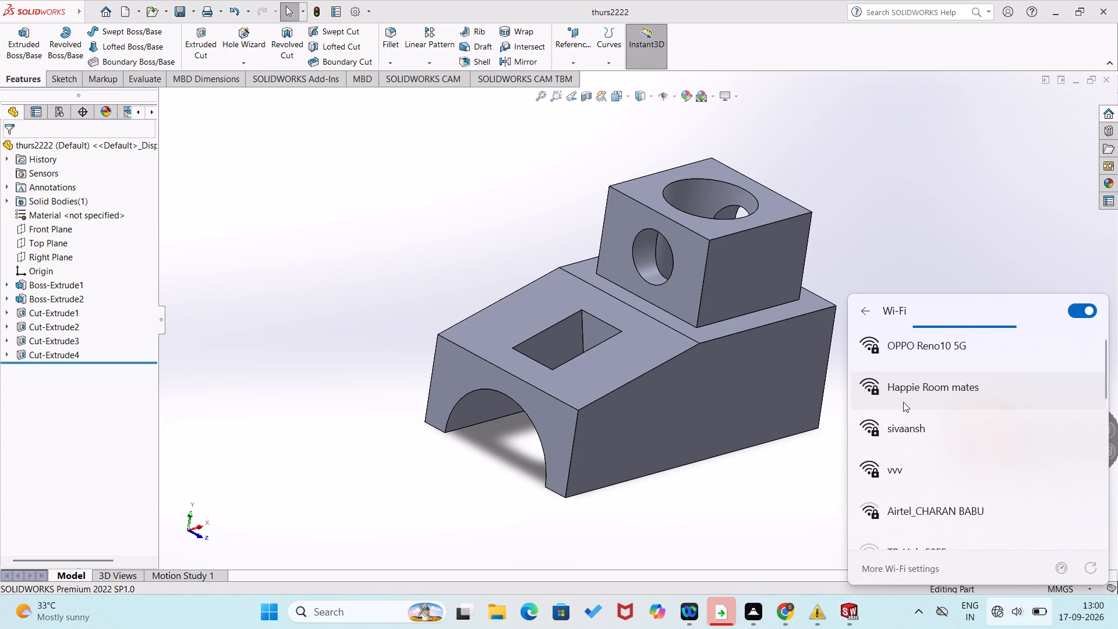
pyautogui.scroll(7, 903, 402)
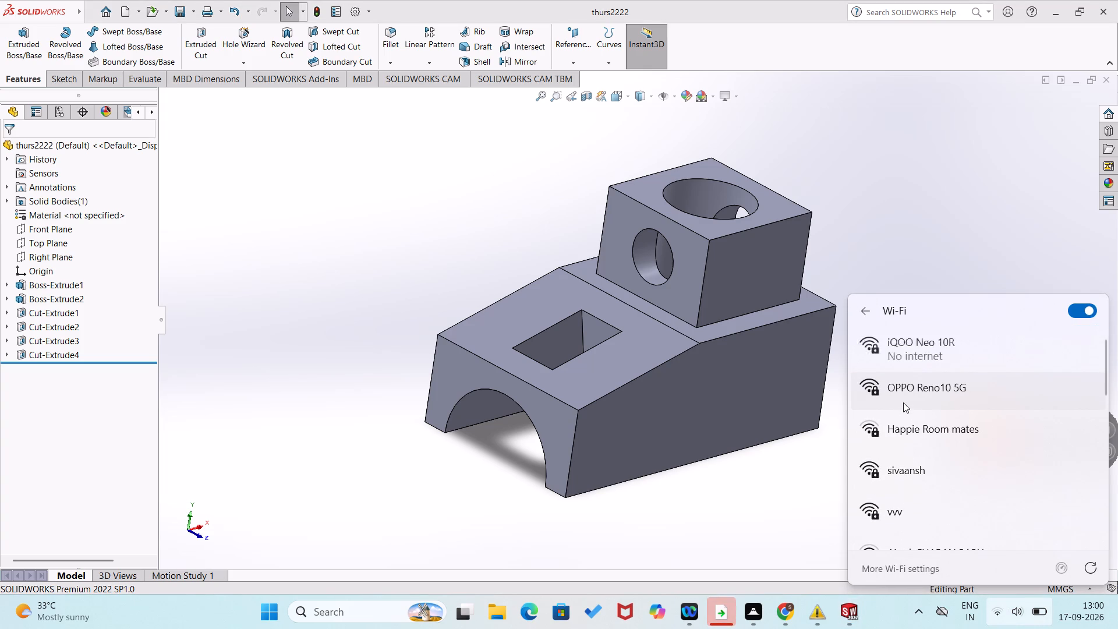
pyautogui.click(792, 476)
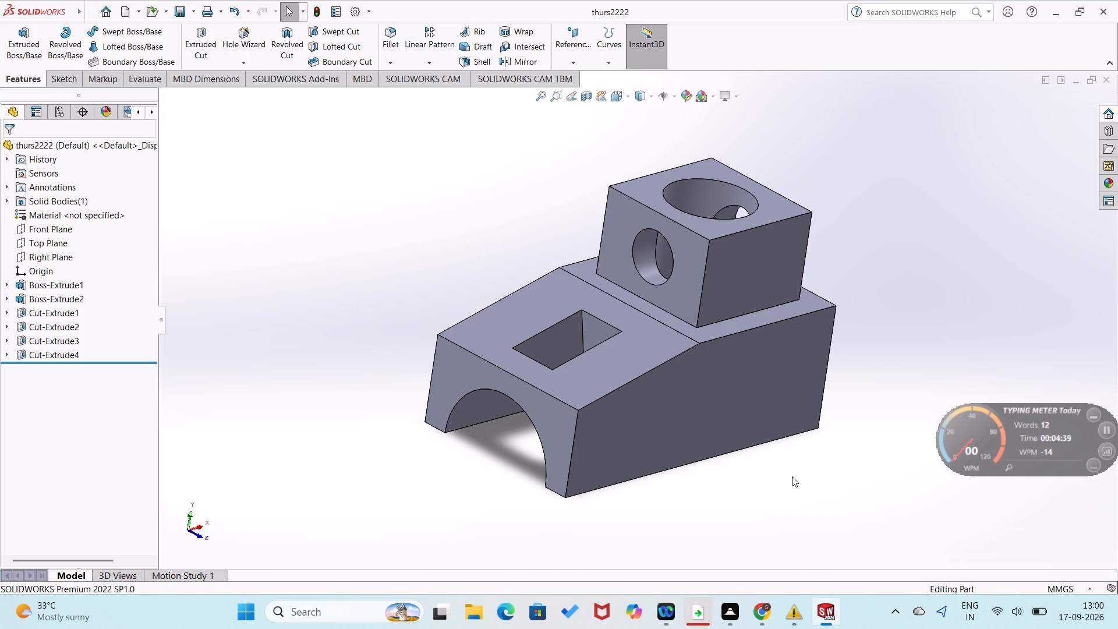